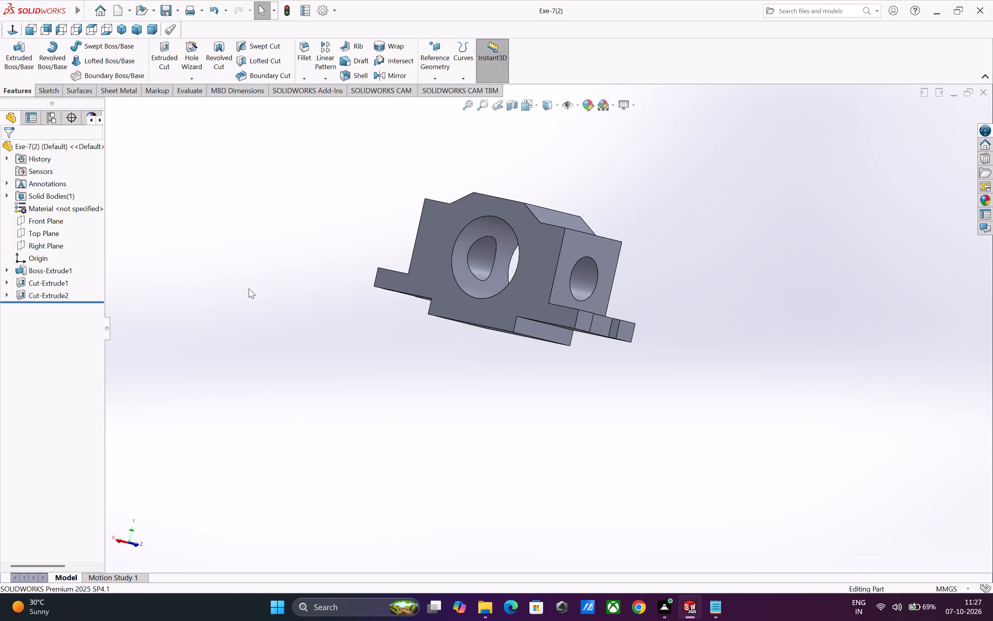
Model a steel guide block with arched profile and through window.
Create a new part document and set its unit system to MMGS.
key(ctrl+n)
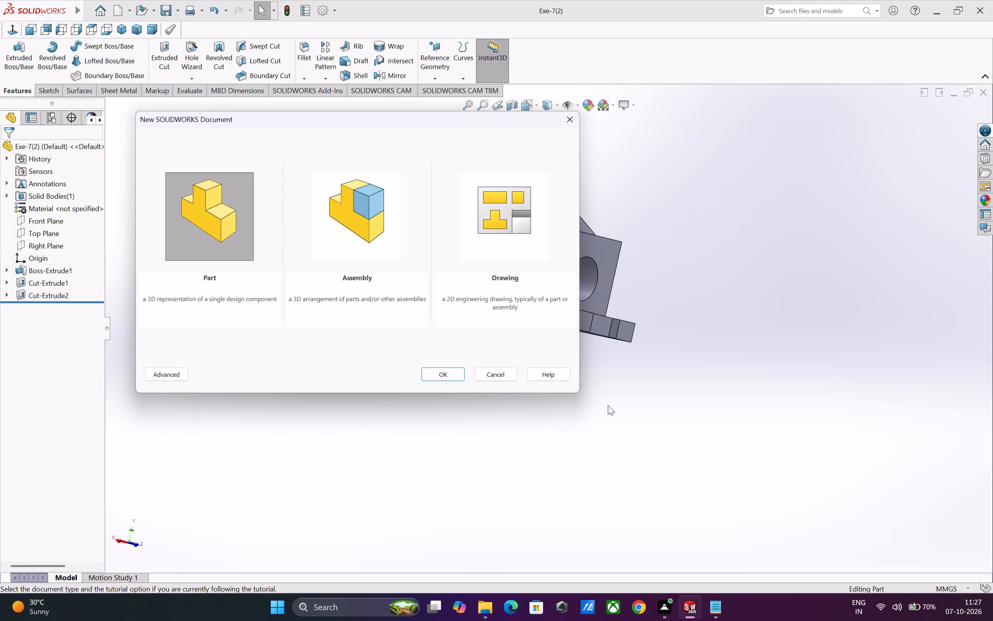
click(453, 380)
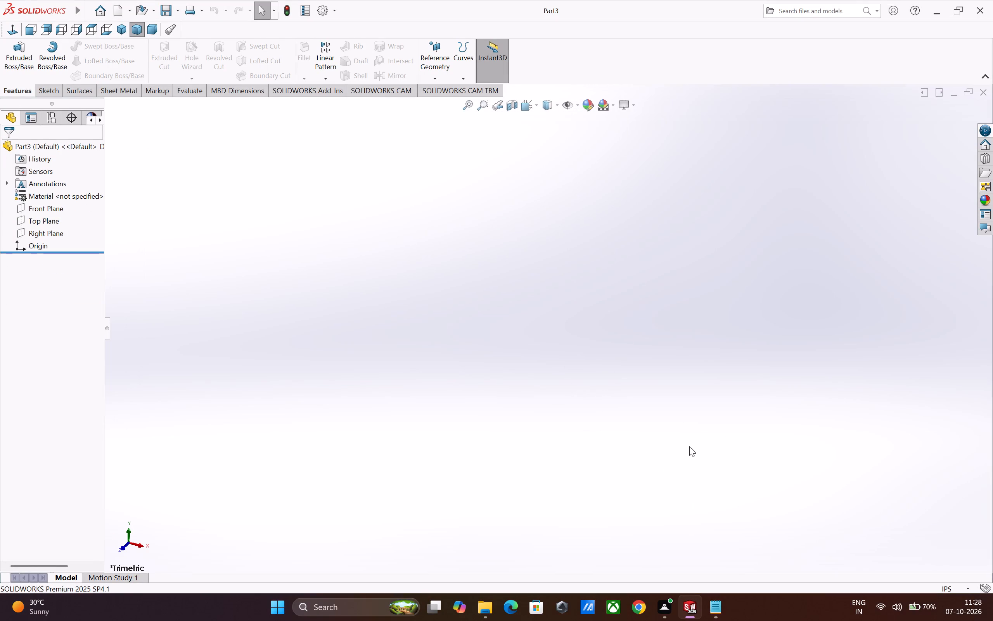
click(947, 592)
click(922, 542)
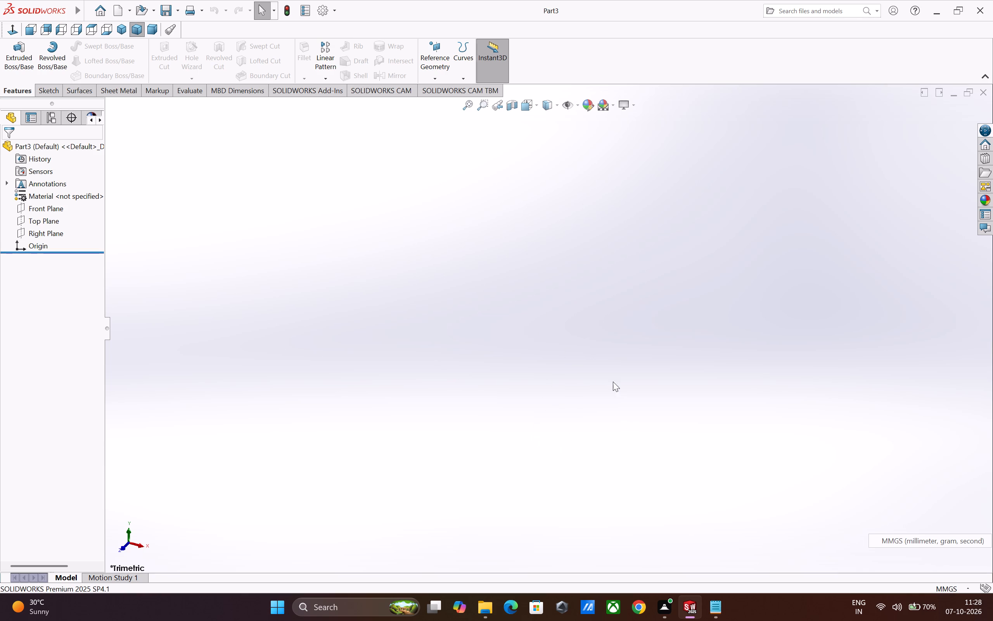
Start a sketch on the Front Plane.
click(48, 213)
click(57, 197)
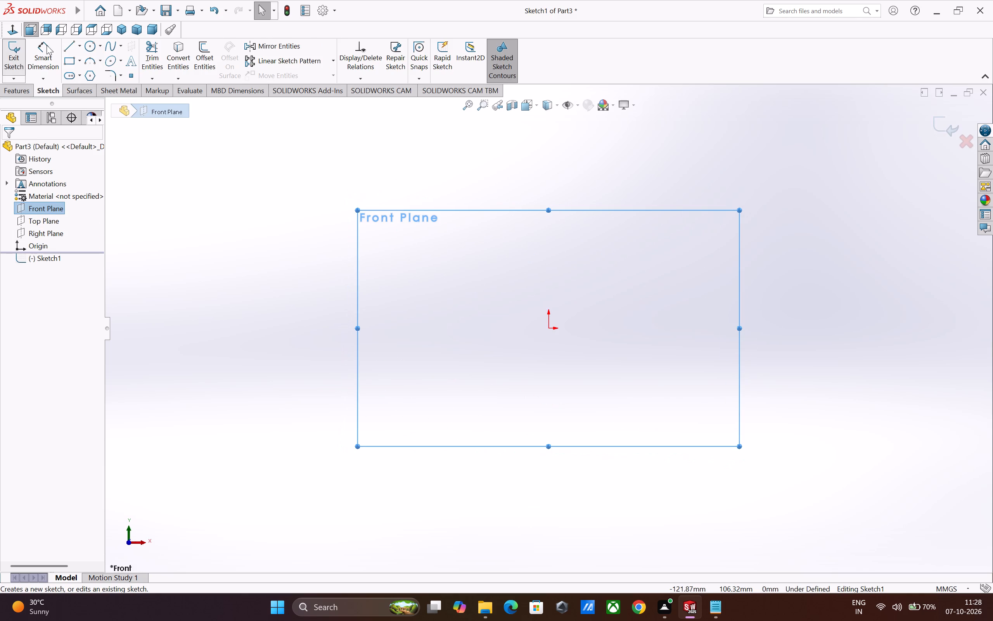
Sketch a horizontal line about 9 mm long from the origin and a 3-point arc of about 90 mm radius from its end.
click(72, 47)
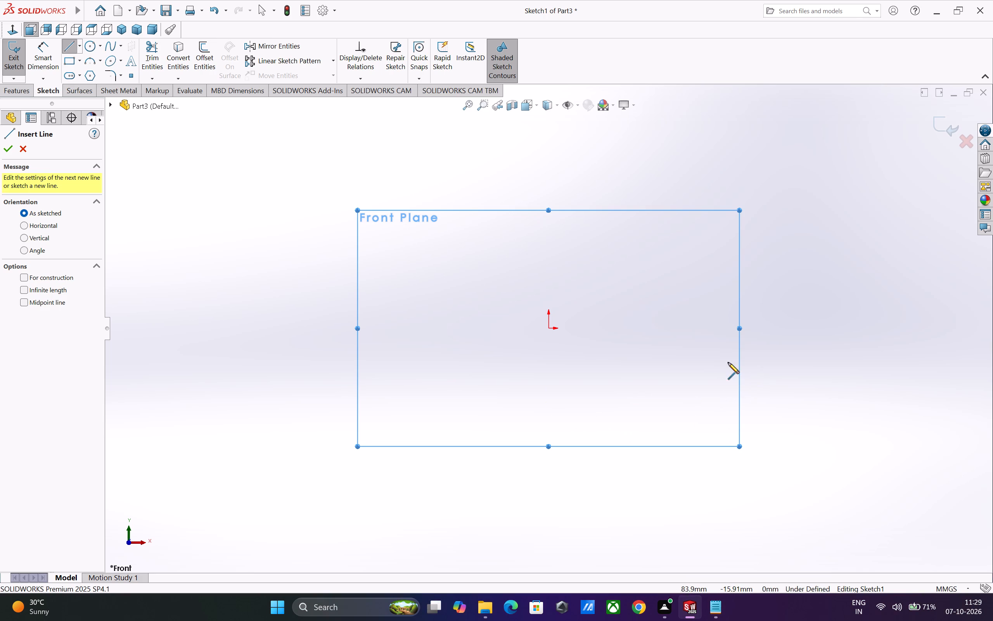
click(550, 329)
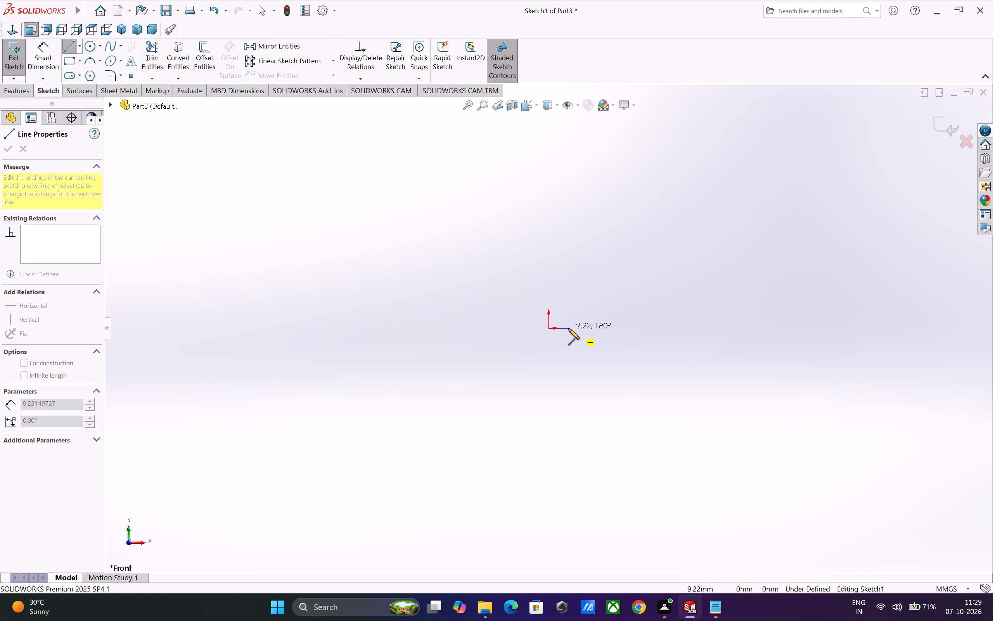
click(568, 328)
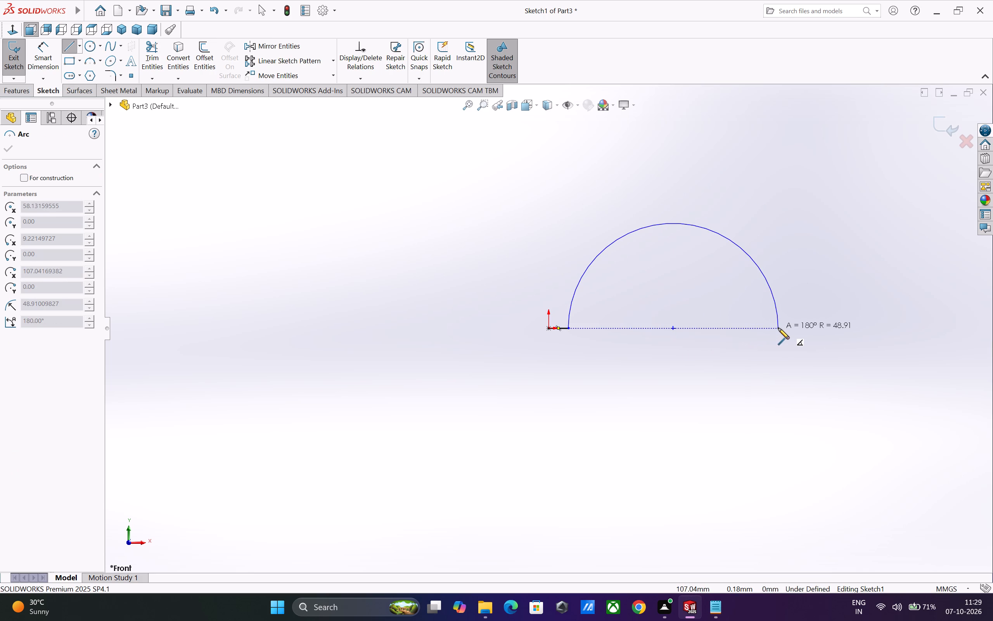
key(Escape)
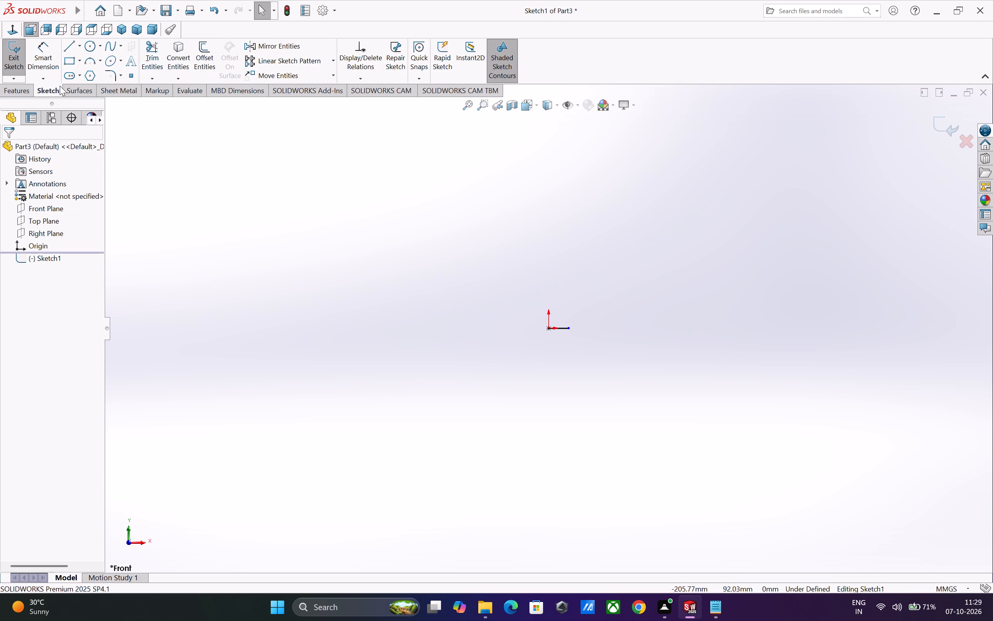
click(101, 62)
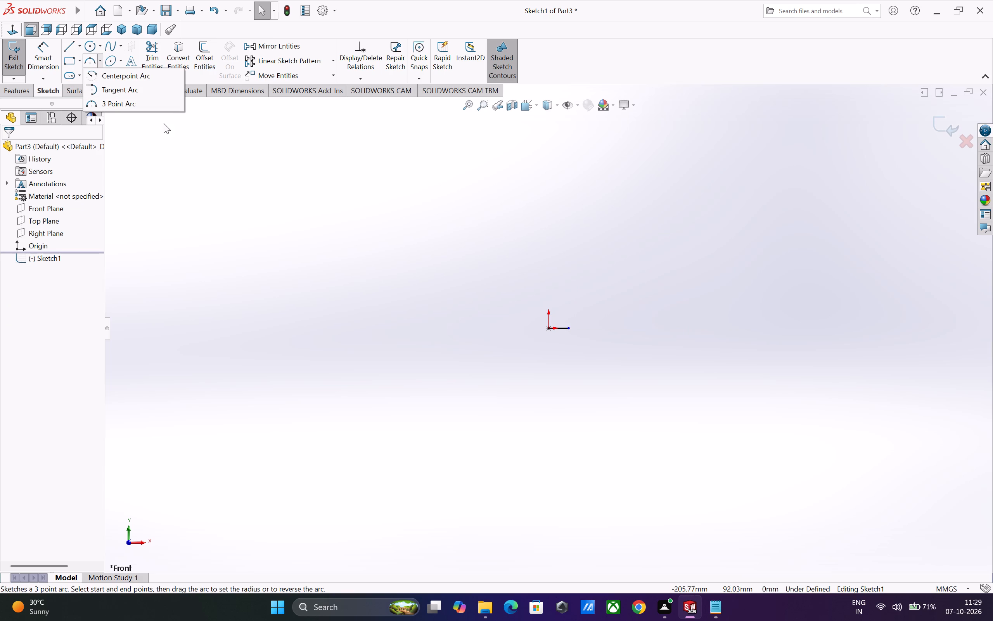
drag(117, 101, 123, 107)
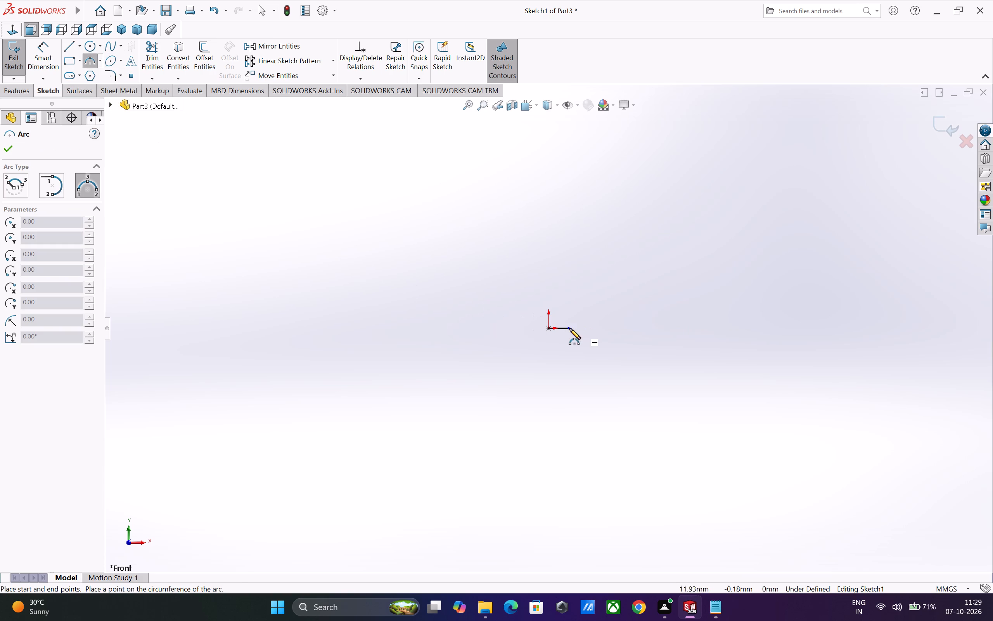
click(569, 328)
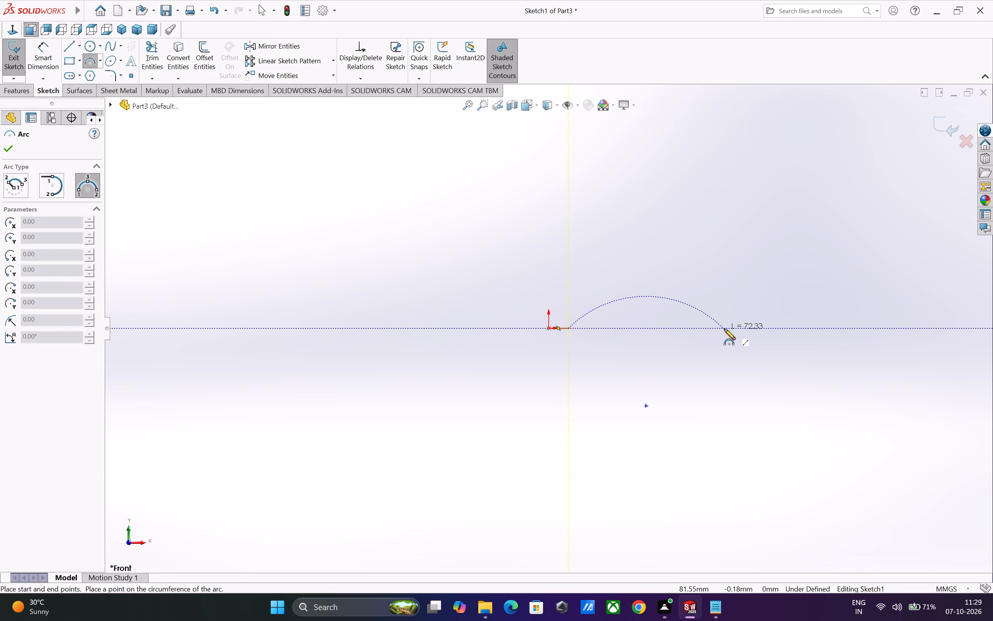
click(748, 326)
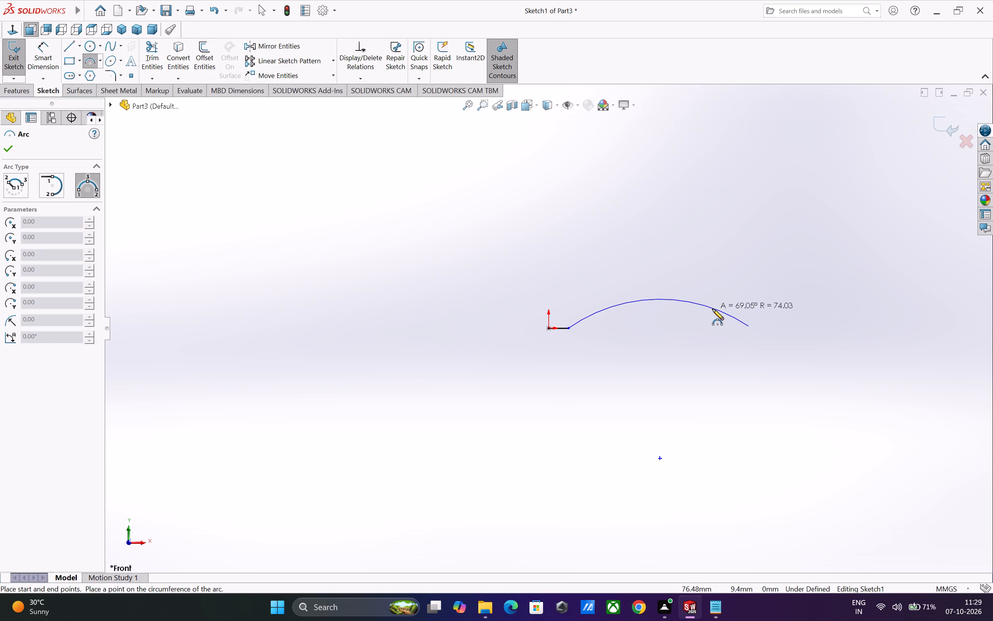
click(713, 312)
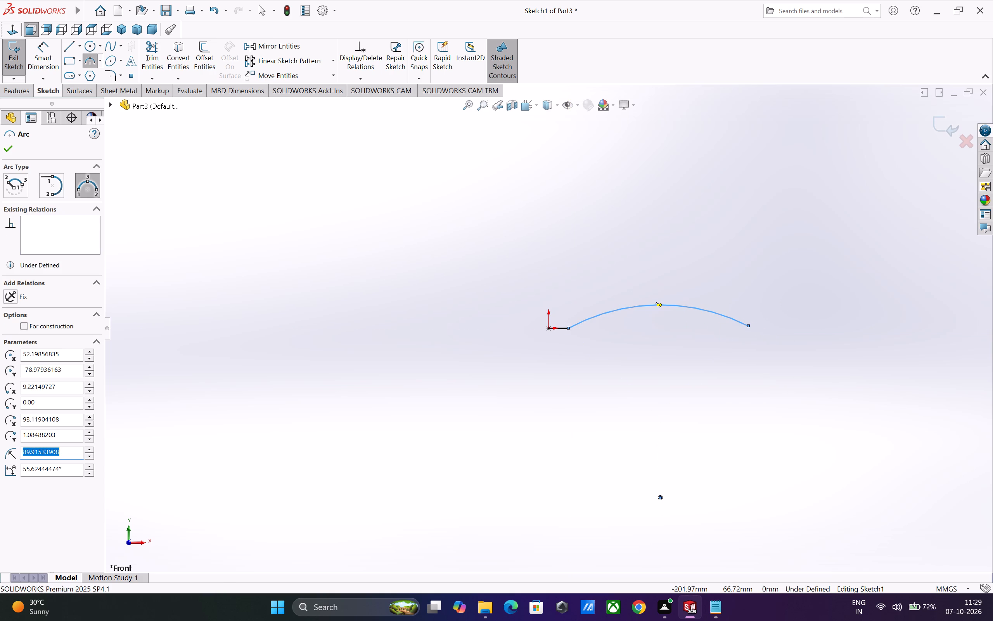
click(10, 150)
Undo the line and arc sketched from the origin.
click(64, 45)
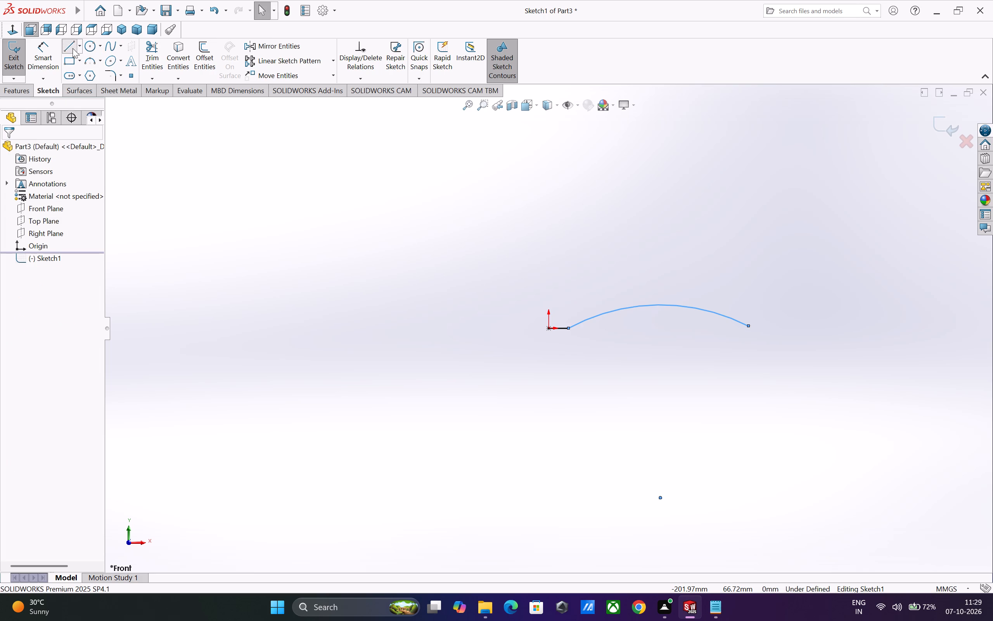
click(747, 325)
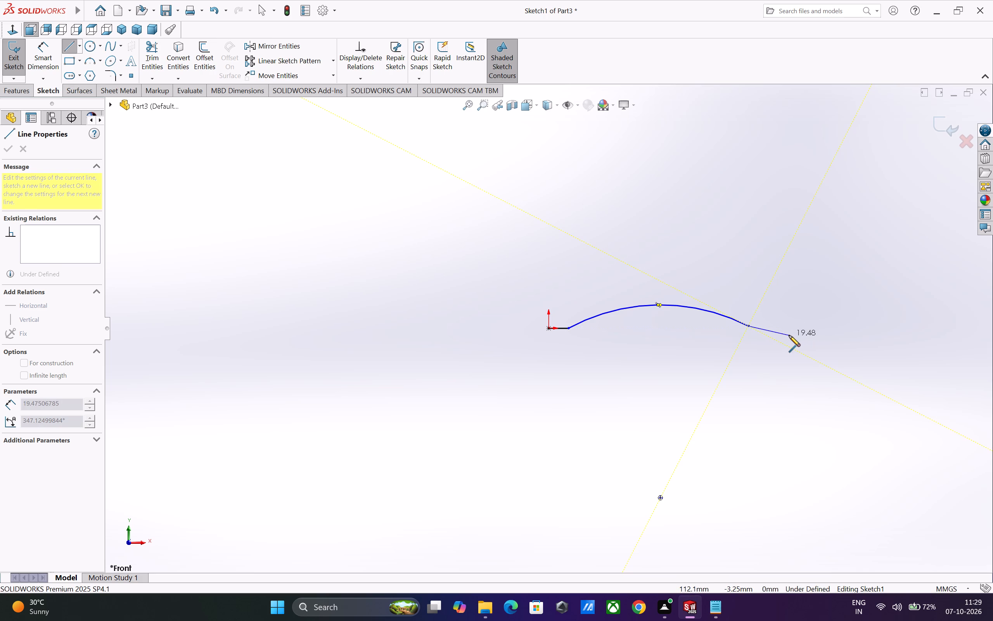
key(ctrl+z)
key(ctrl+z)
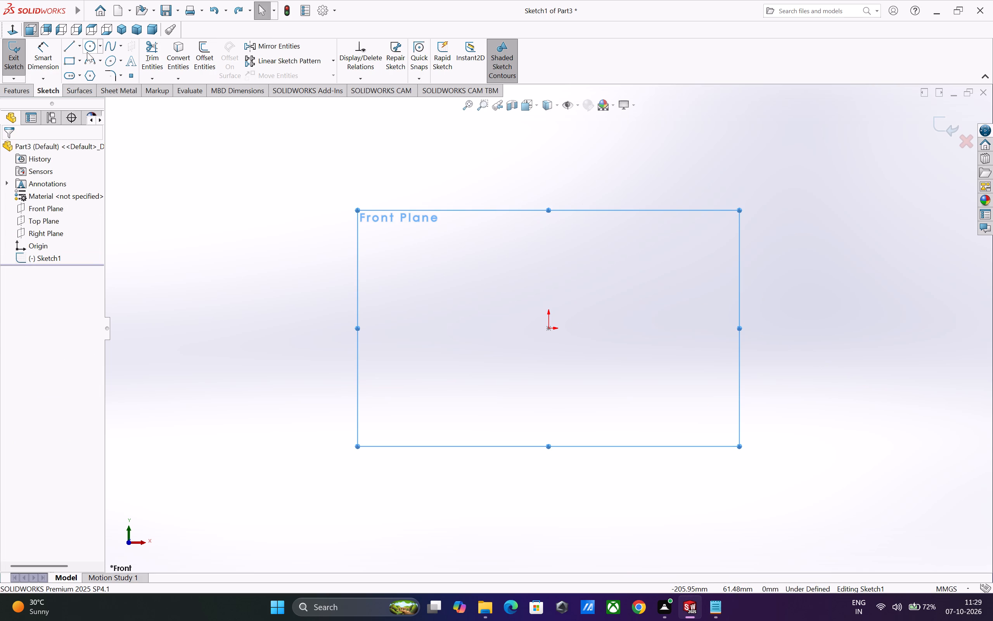
Sketch an open line profile from the origin with horizontal top and bottom edges about 82 mm long and a rectangular notch in the right side.
drag(67, 42, 73, 48)
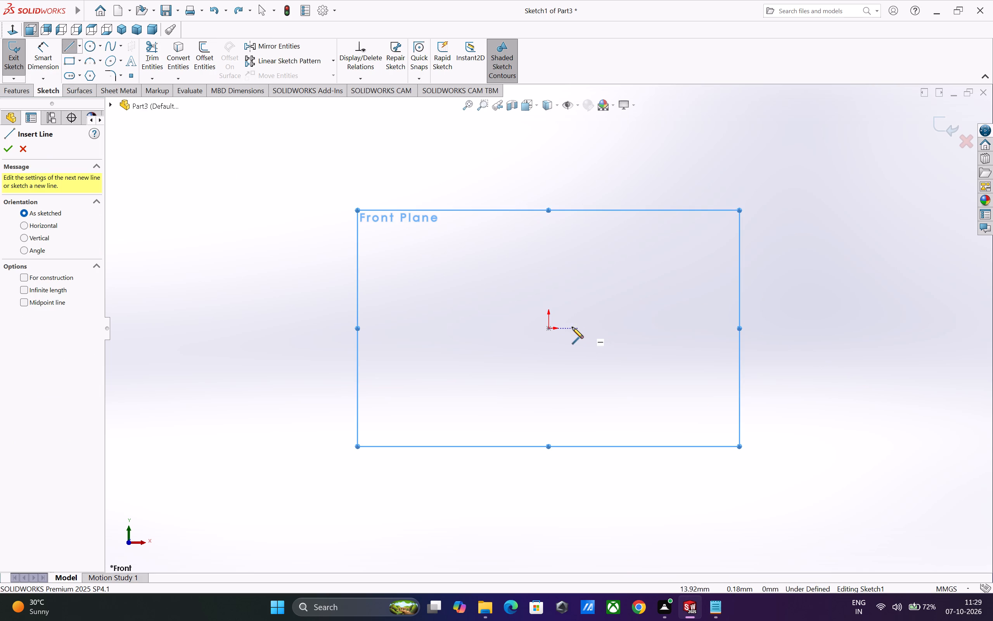
click(550, 329)
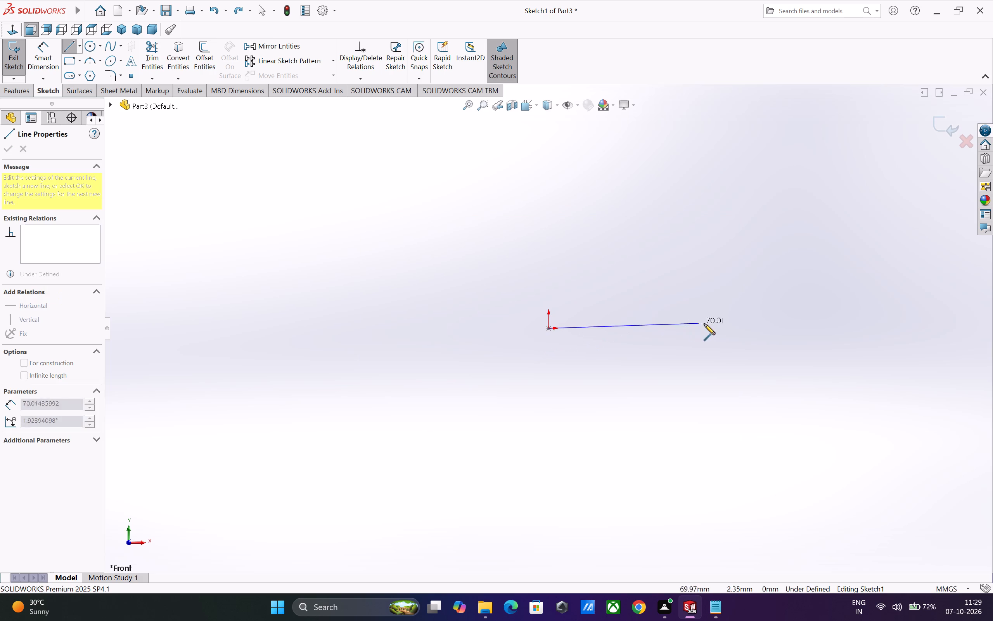
click(724, 328)
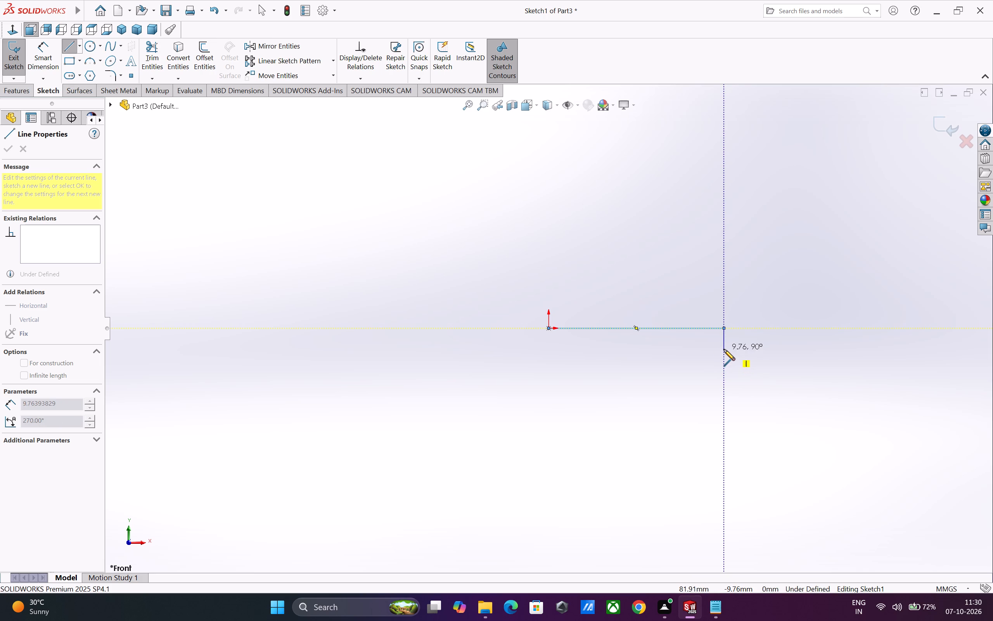
click(723, 353)
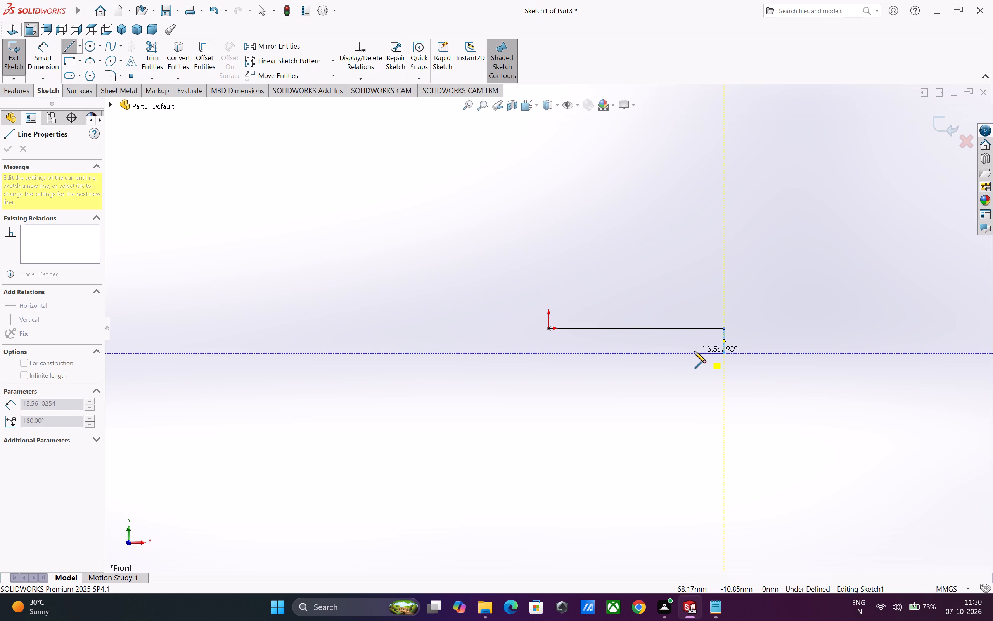
click(702, 355)
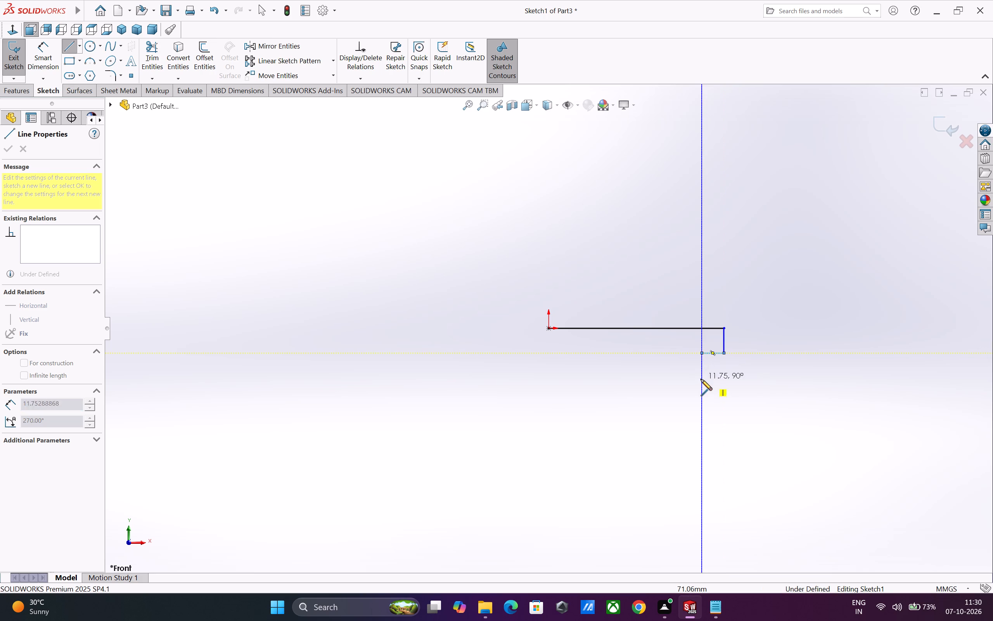
click(701, 388)
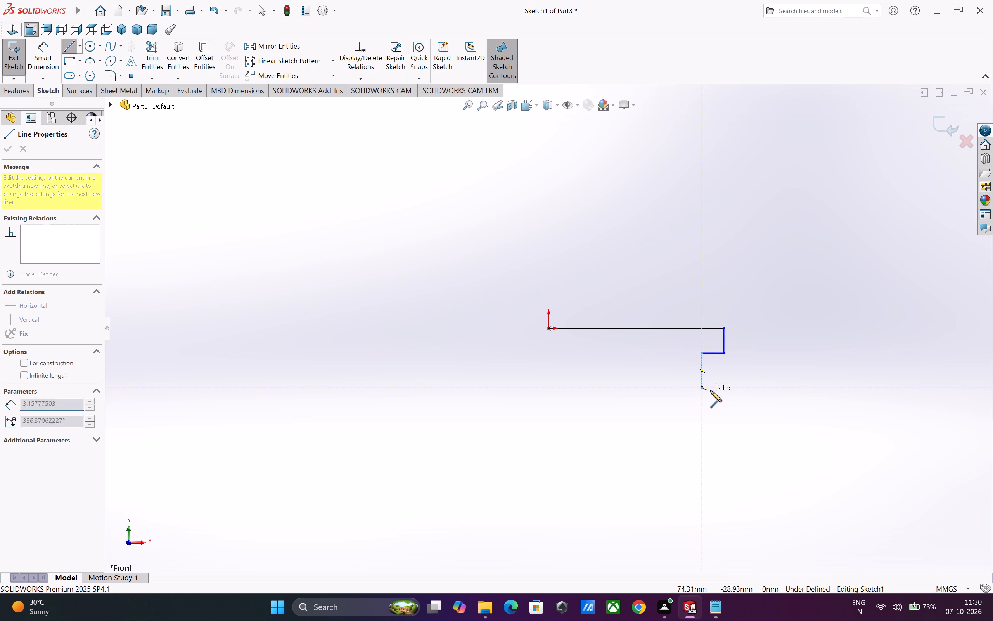
click(722, 388)
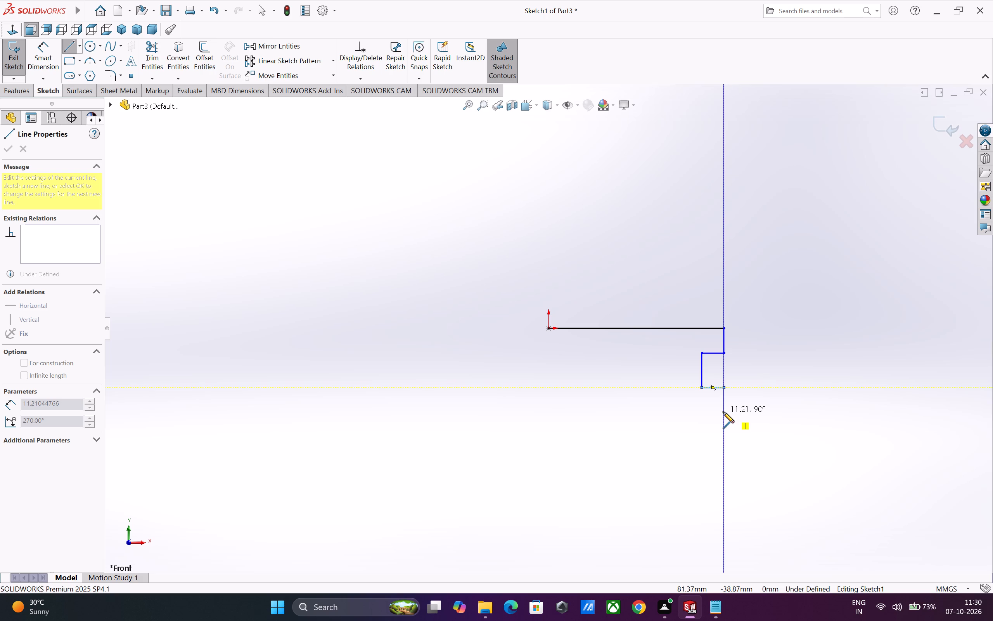
click(723, 410)
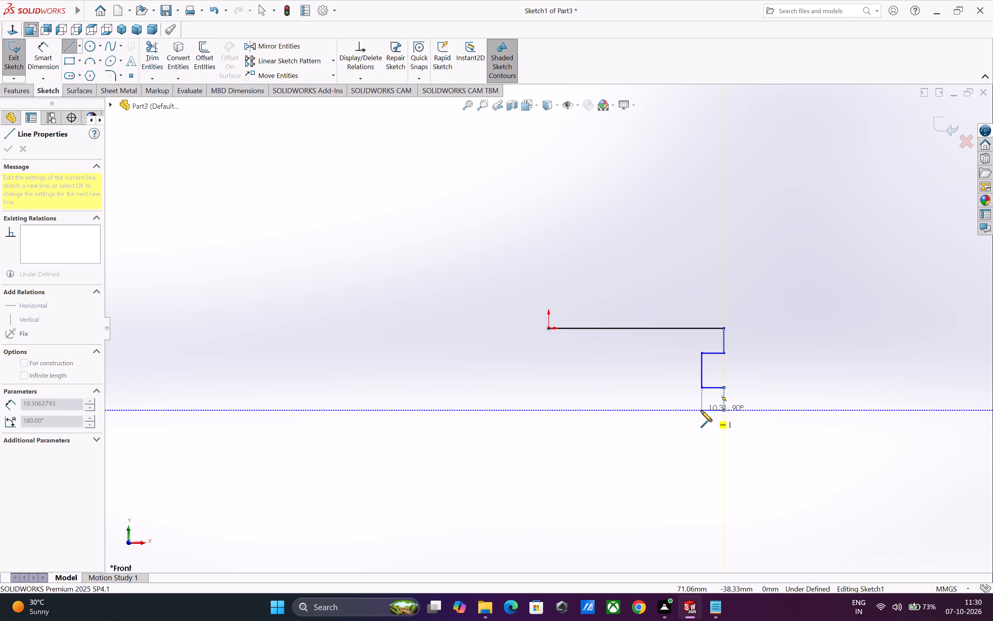
click(548, 411)
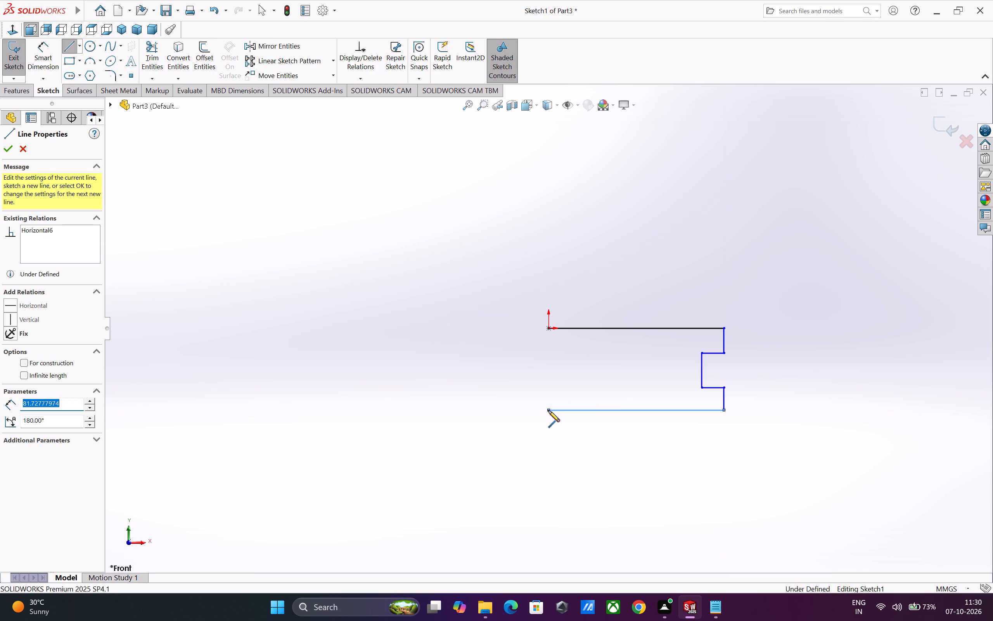
key(Escape)
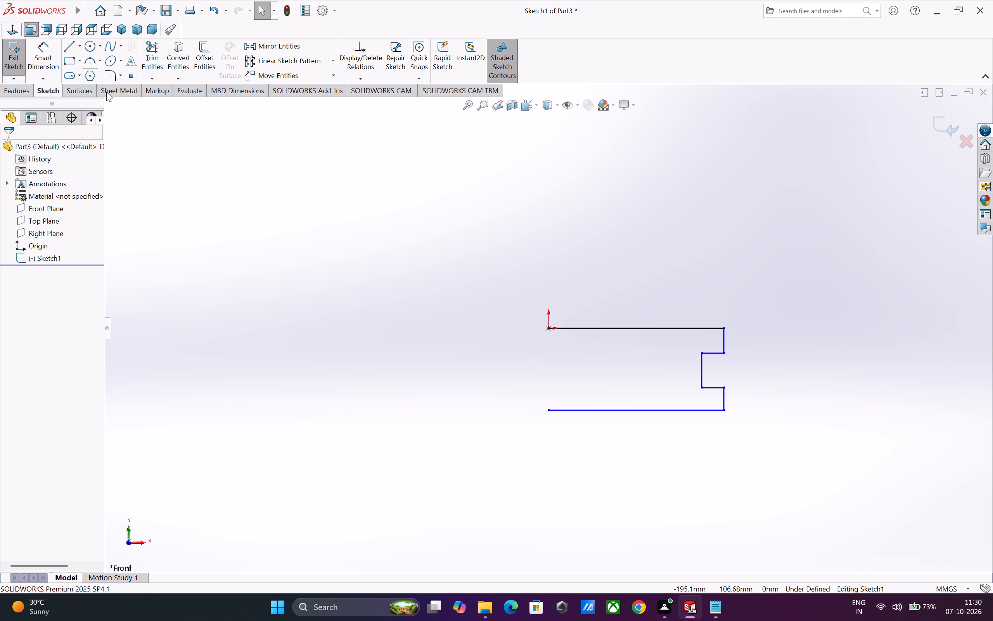
Dimension the profile's top horizontal edge to 74 mm.
click(48, 57)
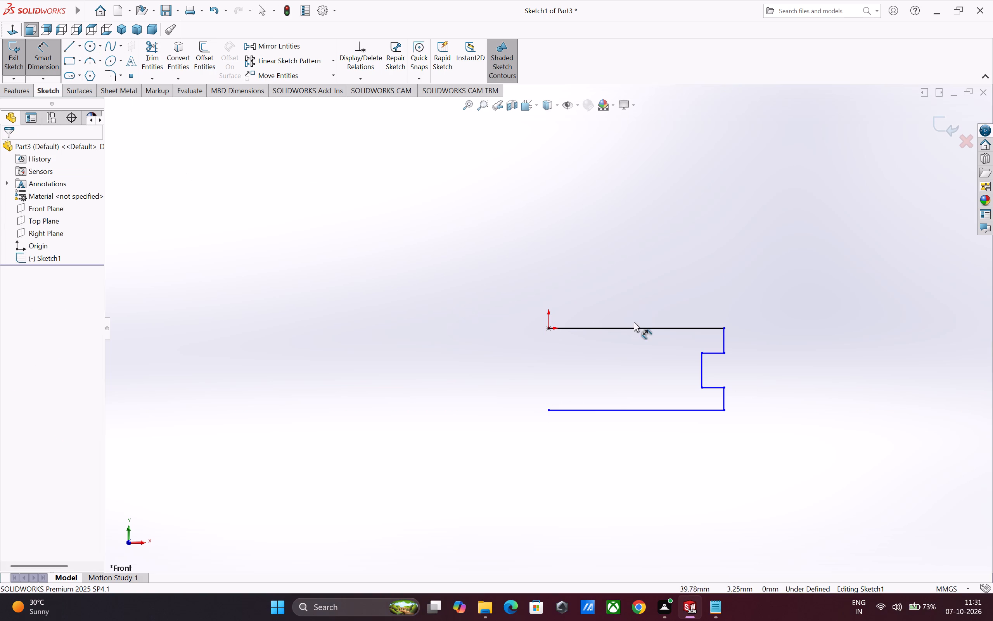
click(631, 328)
click(628, 307)
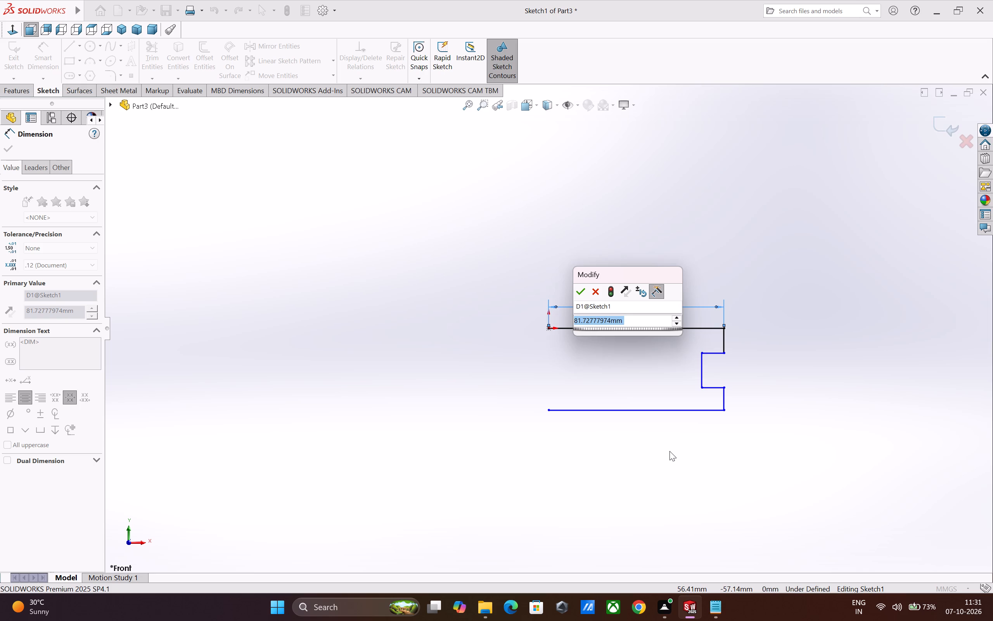
key(7)
key(4)
key(Return)
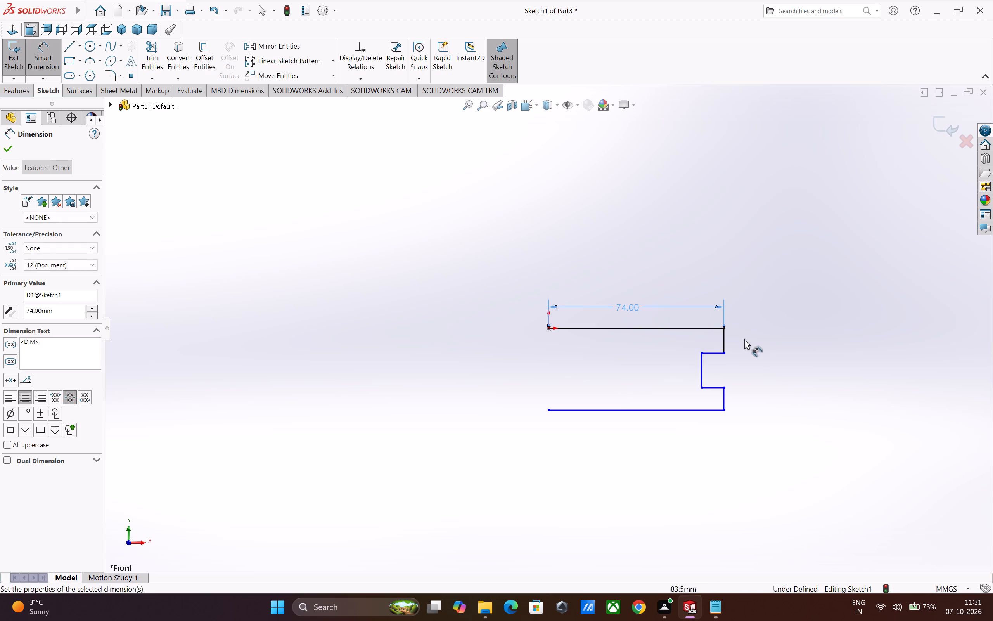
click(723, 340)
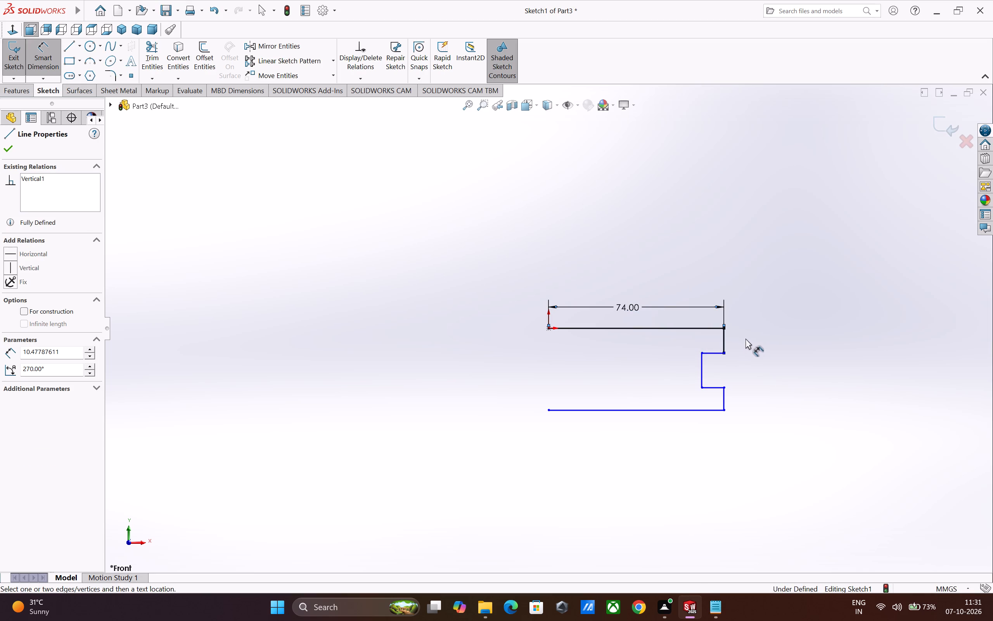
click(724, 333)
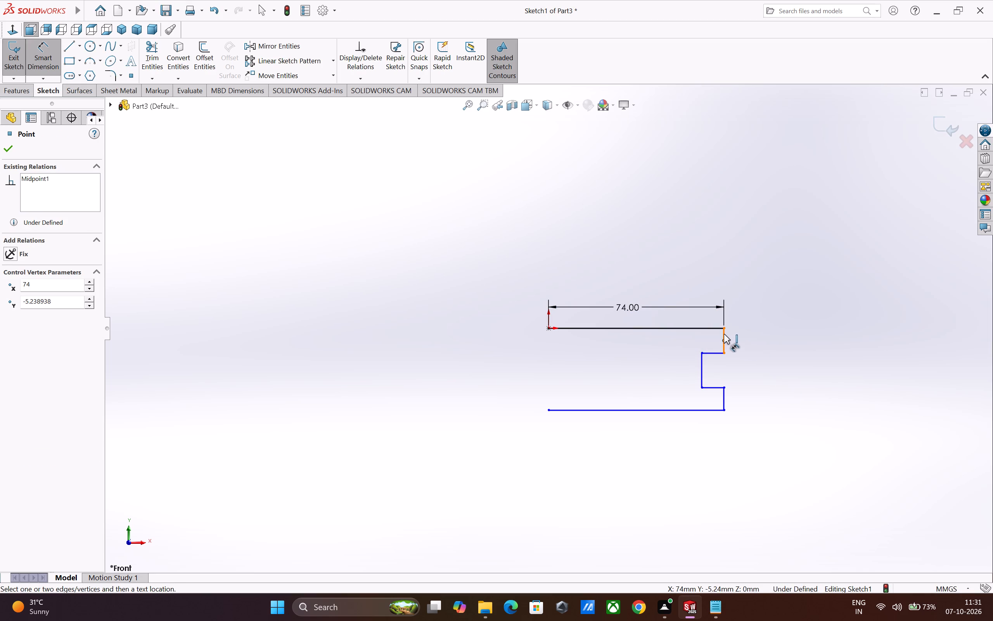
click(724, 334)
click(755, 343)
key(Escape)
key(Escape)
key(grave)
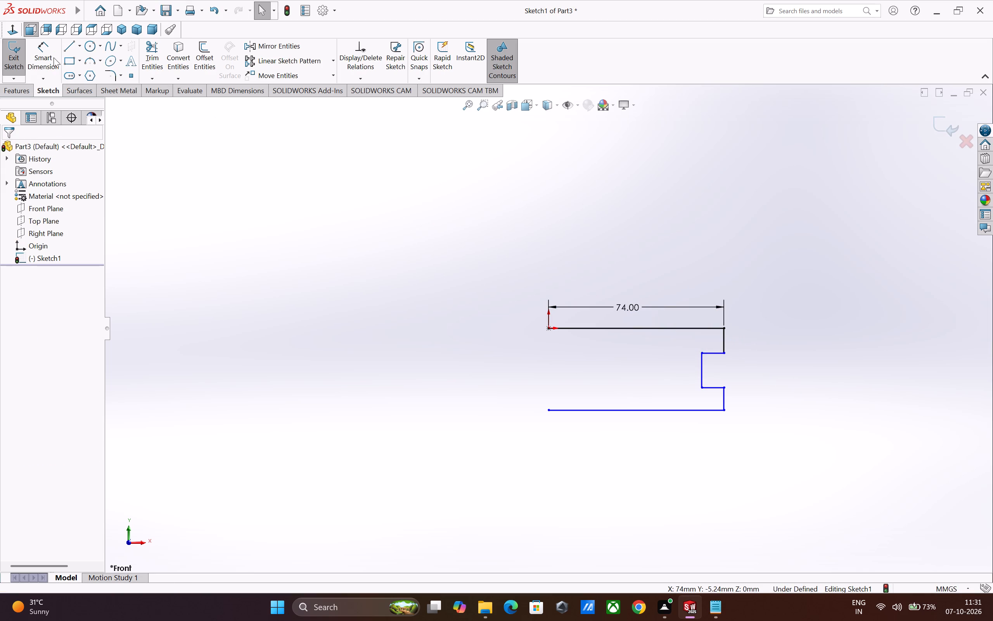
Dimension the short vertical edge above the notch to 10 mm.
click(50, 54)
click(722, 340)
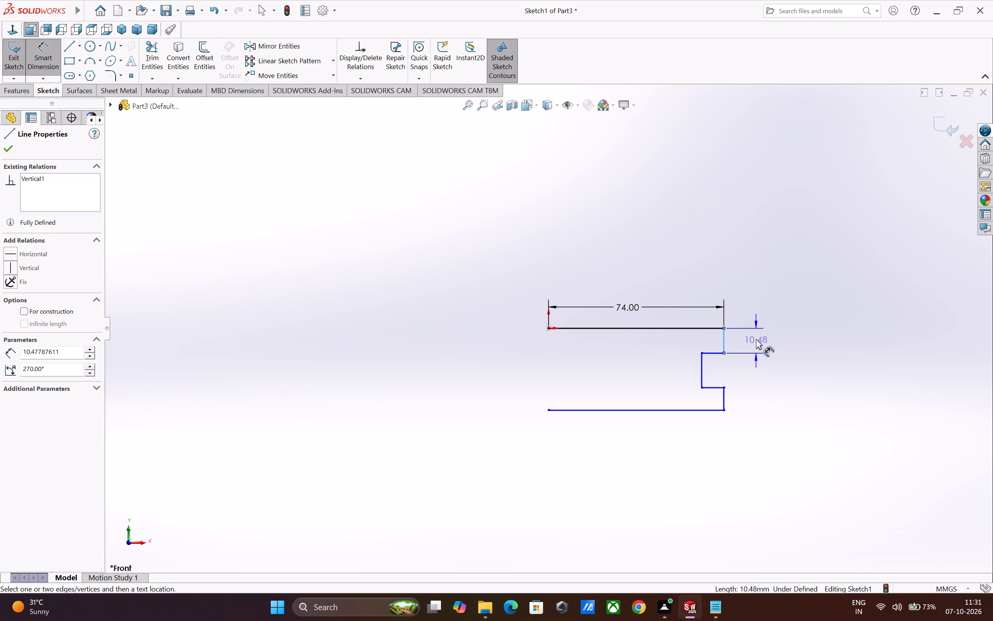
click(756, 338)
key(1)
key(0)
key(Return)
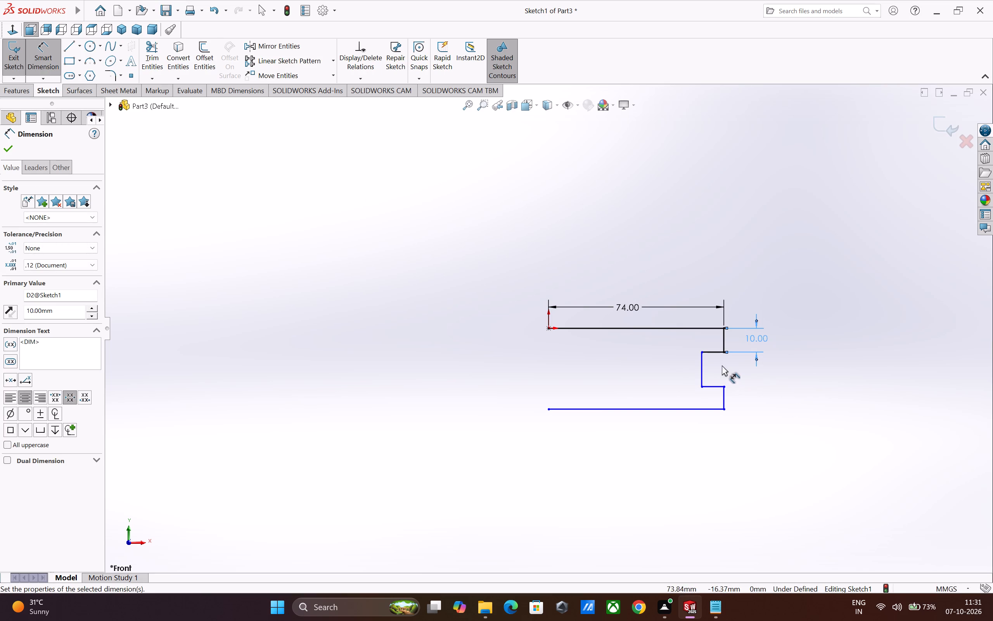
Dimension the notch's inner vertical edge to 16 mm.
drag(701, 367, 704, 368)
click(790, 369)
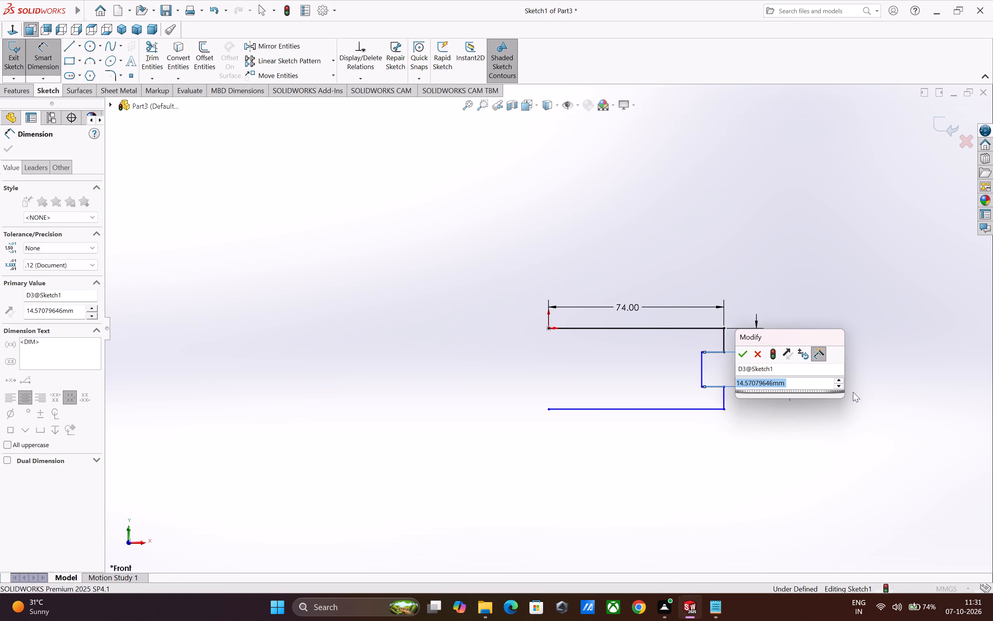
key(1)
key(6)
key(Return)
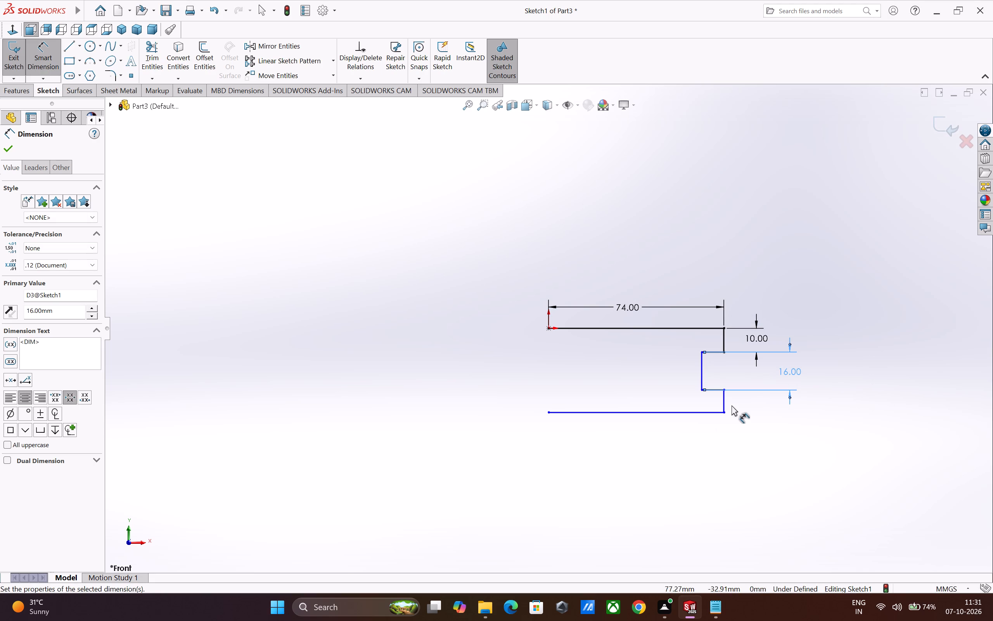
Dimension the short vertical edge below the notch to 10 mm.
drag(725, 402, 731, 402)
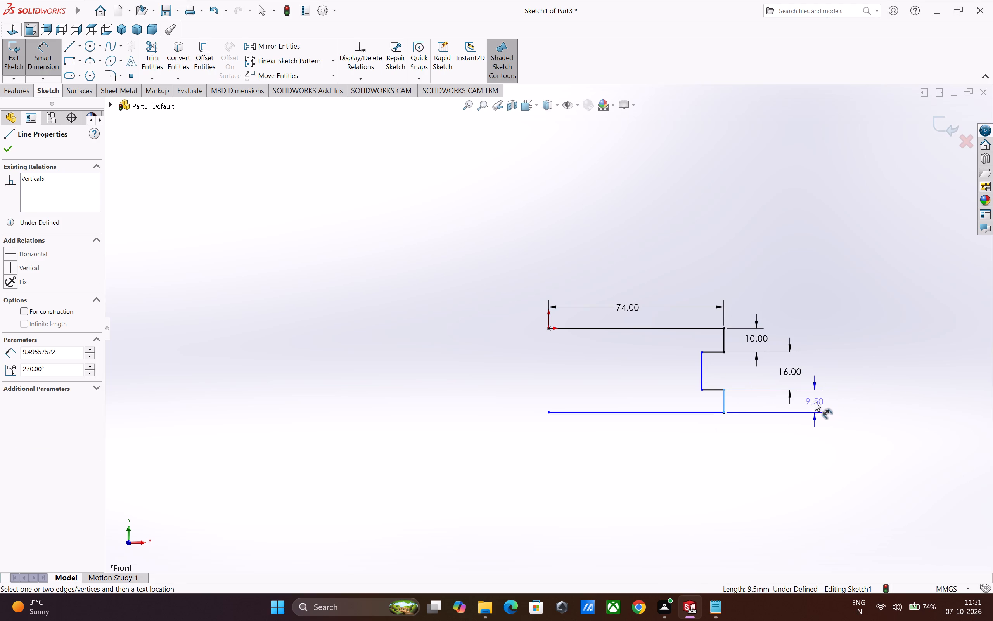
click(815, 401)
key(1)
key(0)
key(Return)
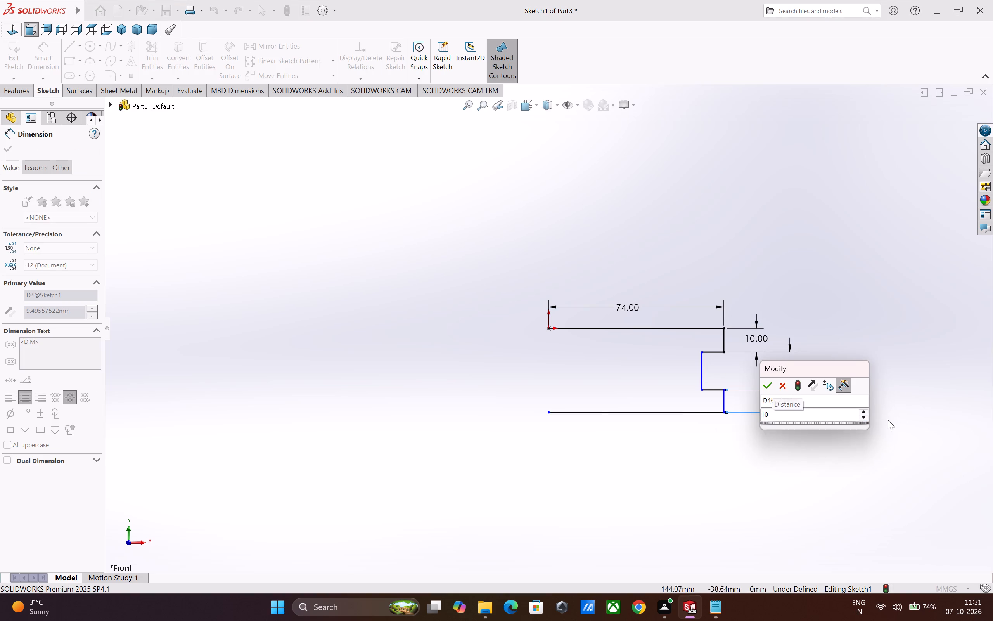
Dimension the profile's bottom horizontal edge at 74 mm.
click(635, 413)
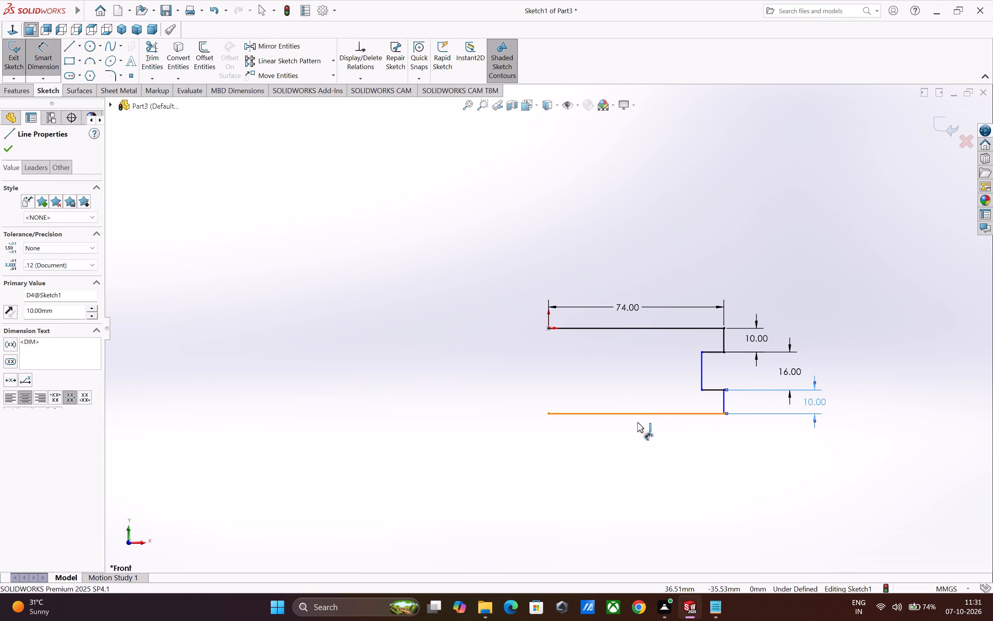
click(637, 440)
click(594, 425)
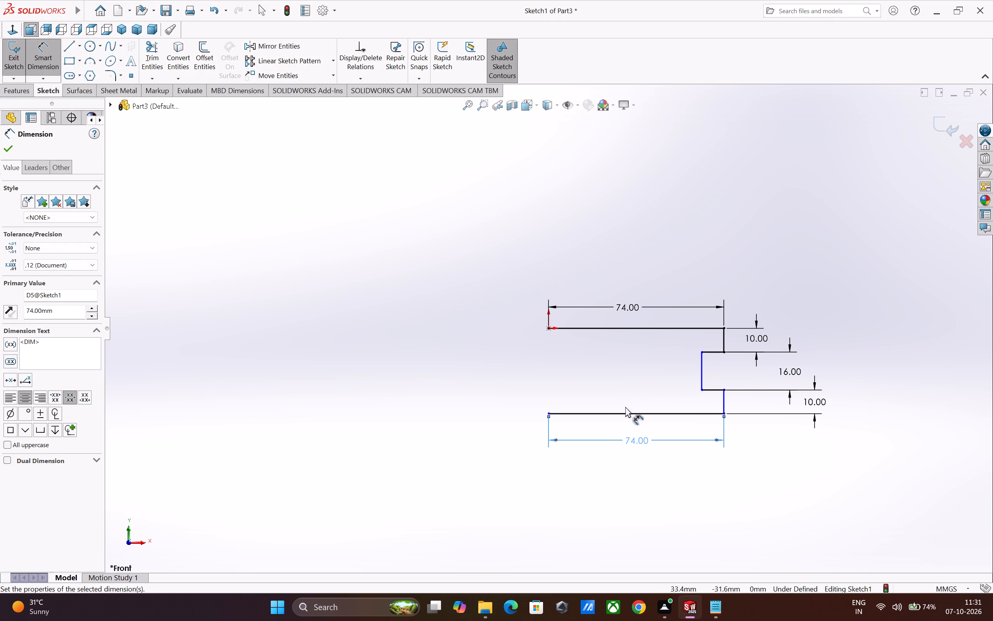
Add a driven overall height dimension between the profile's top and bottom horizontal edges, placed outside the notch dimensions.
click(637, 414)
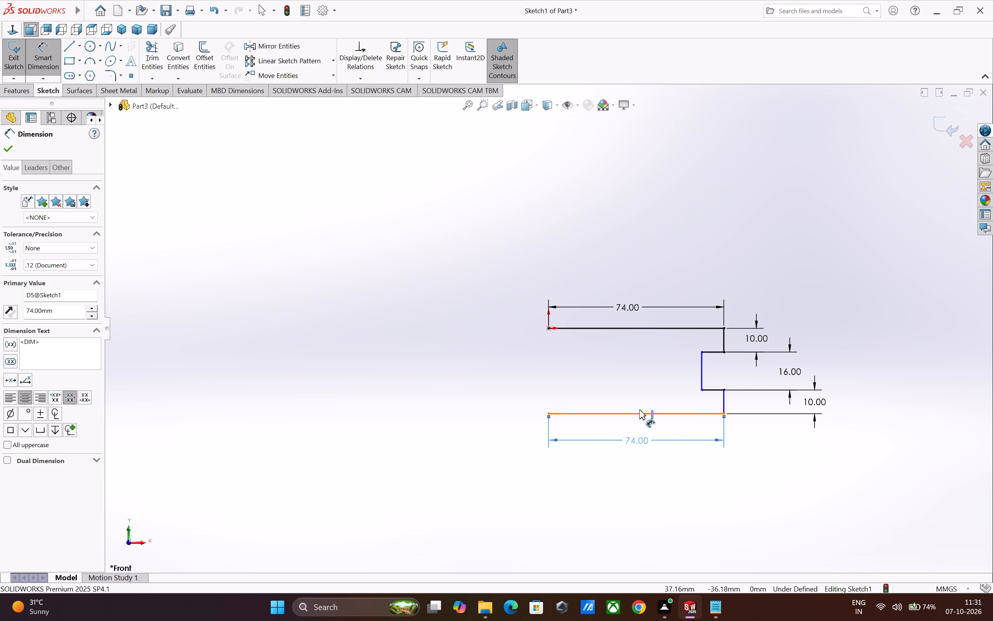
click(646, 328)
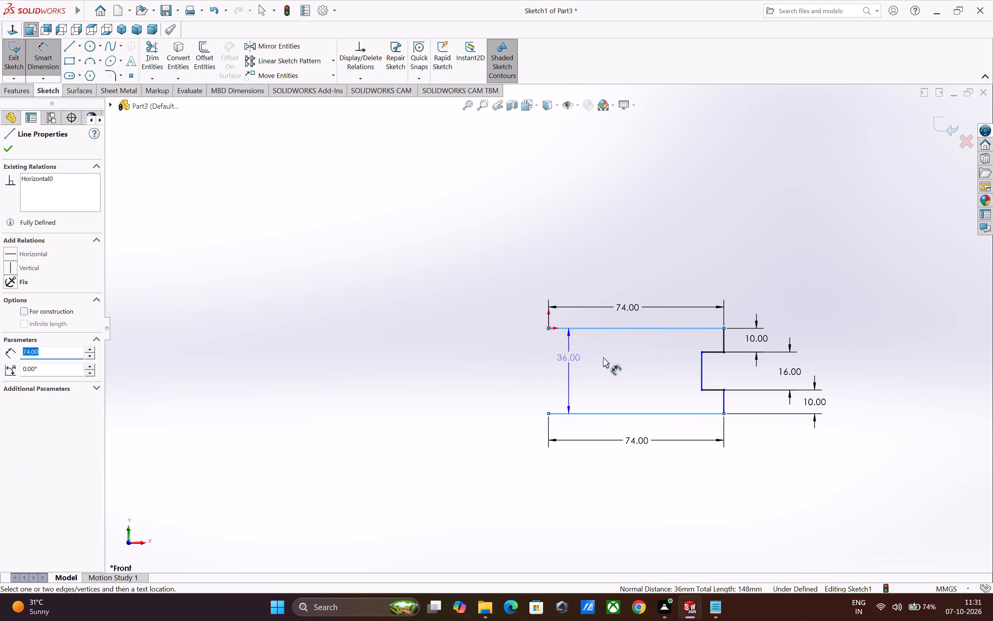
click(856, 374)
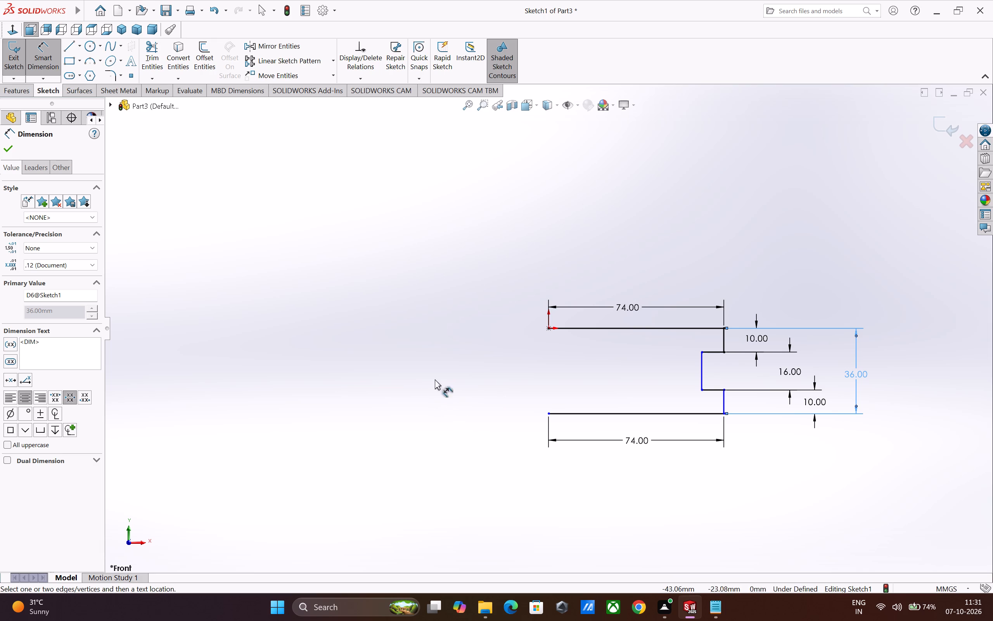
Sketch a circle of about 36 mm radius centred midway along the profile, level with the middle of the notch.
click(90, 47)
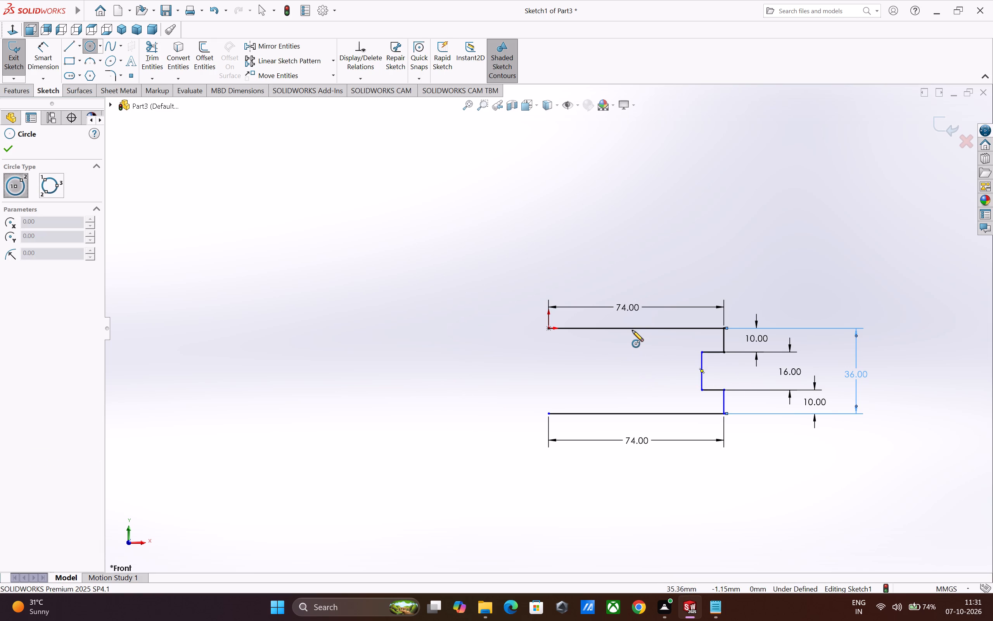
click(636, 372)
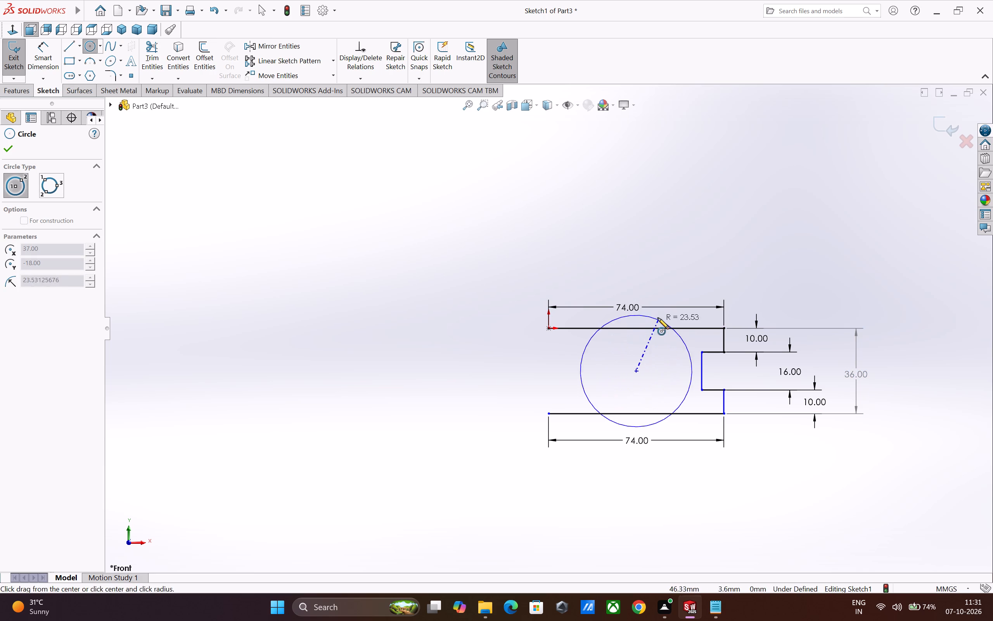
click(638, 285)
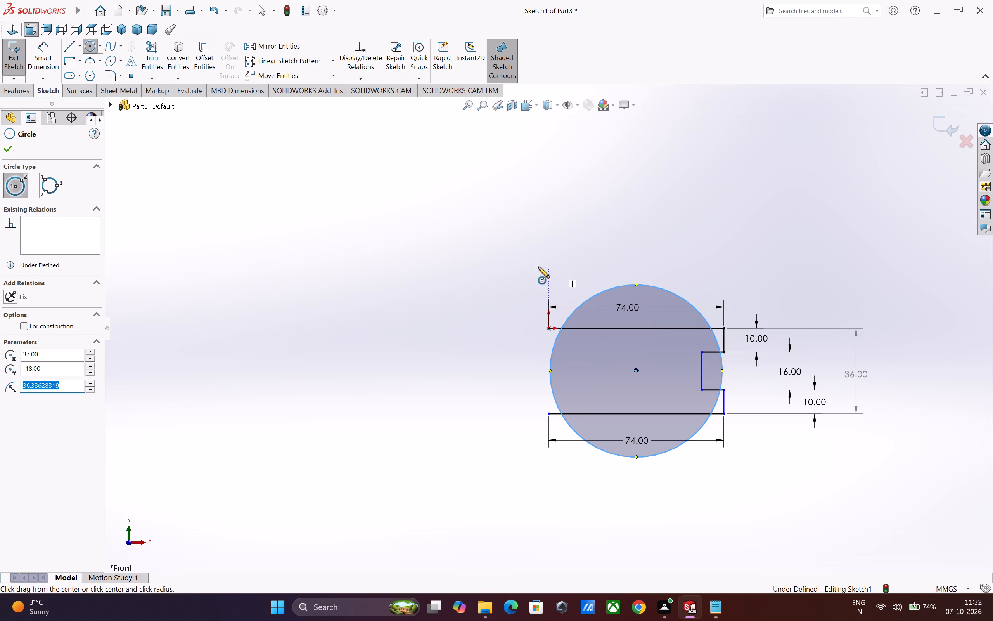
Dimension the circle's diameter to 54 mm.
click(35, 46)
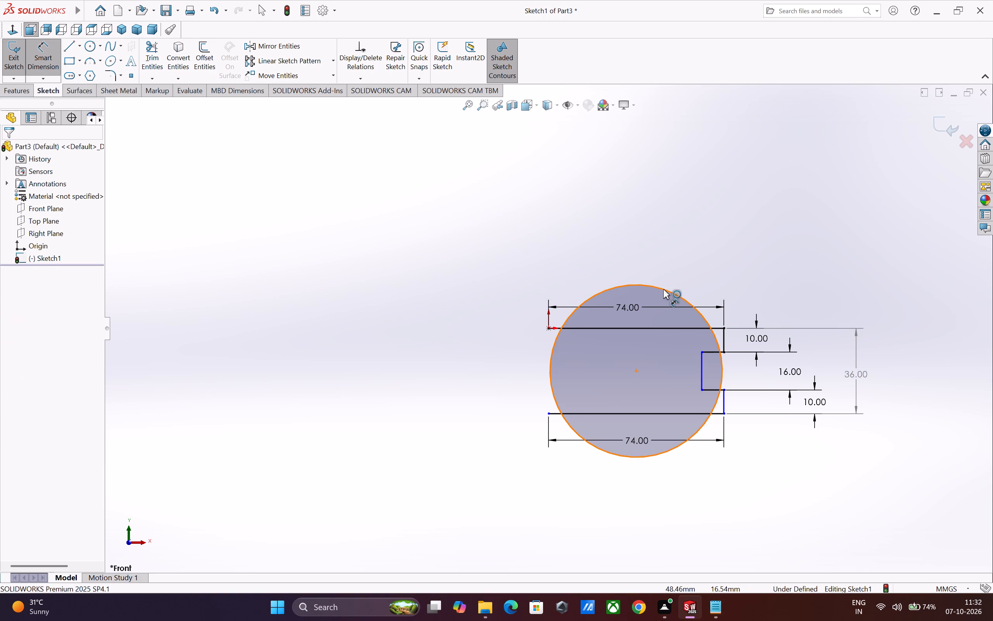
click(663, 289)
click(684, 272)
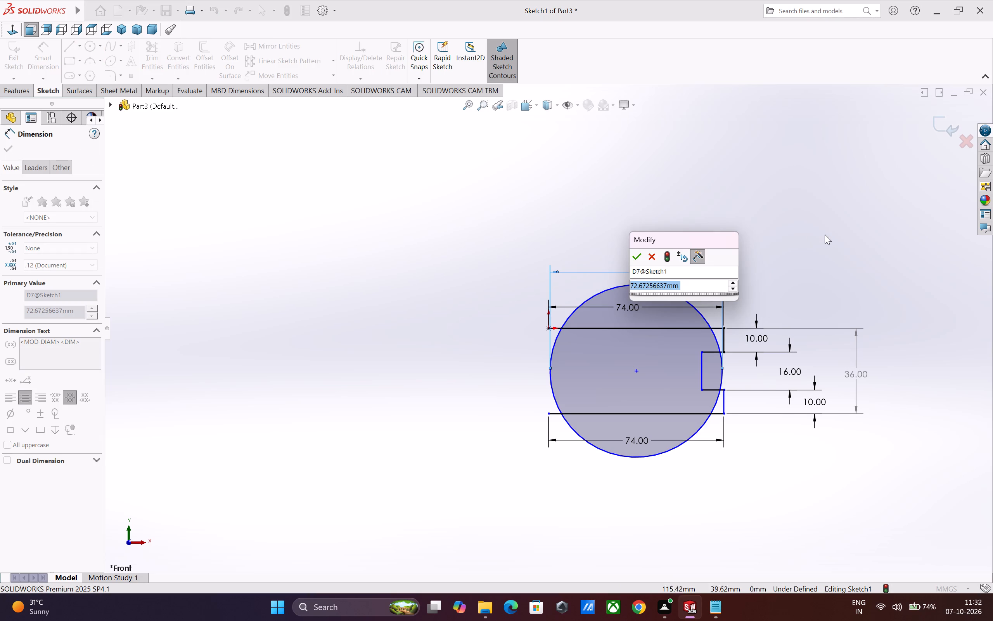
key(5)
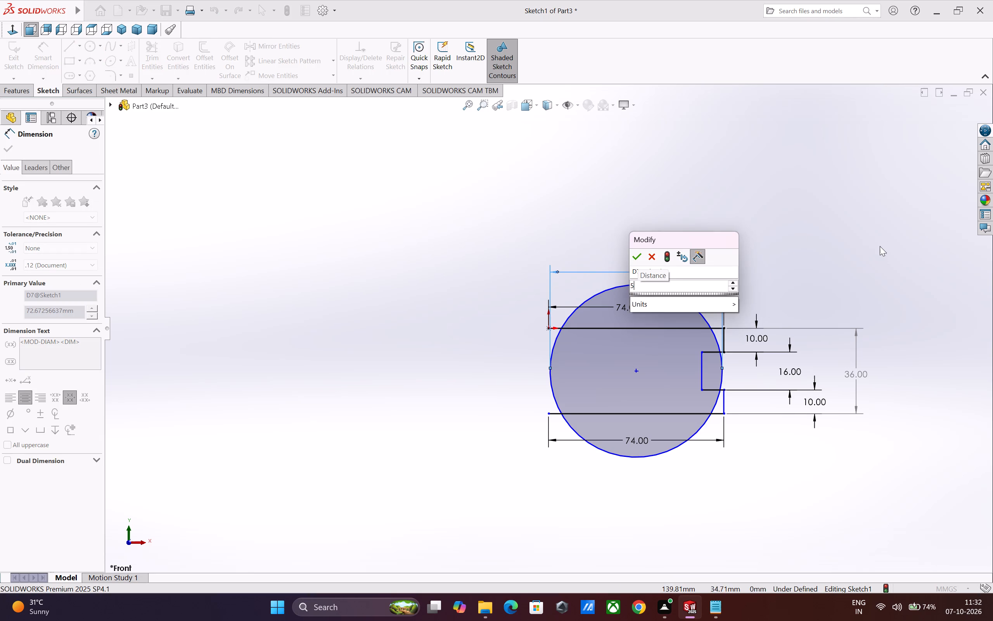
key(4)
key(Return)
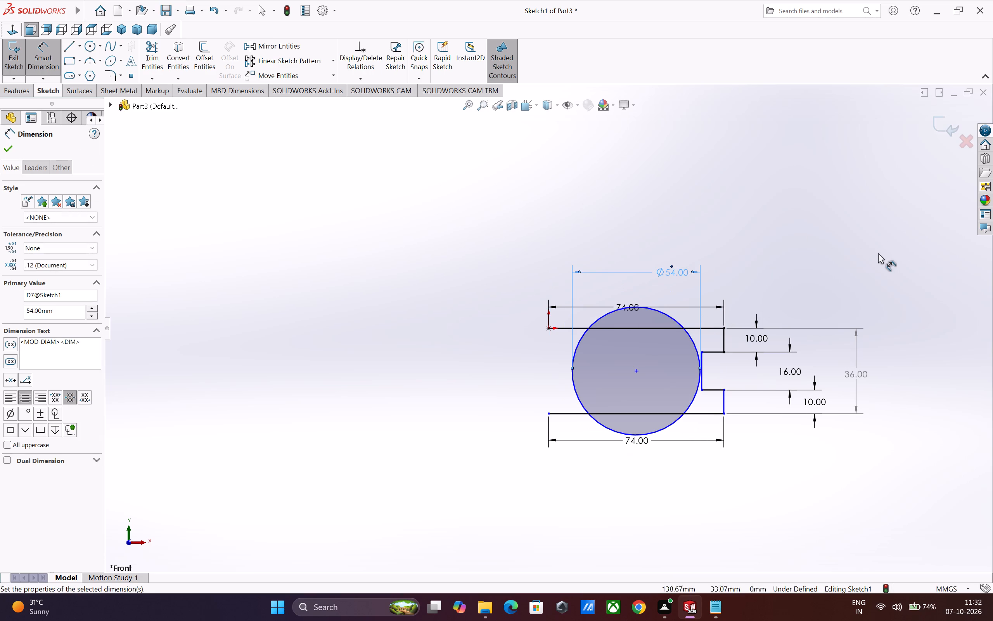
click(798, 227)
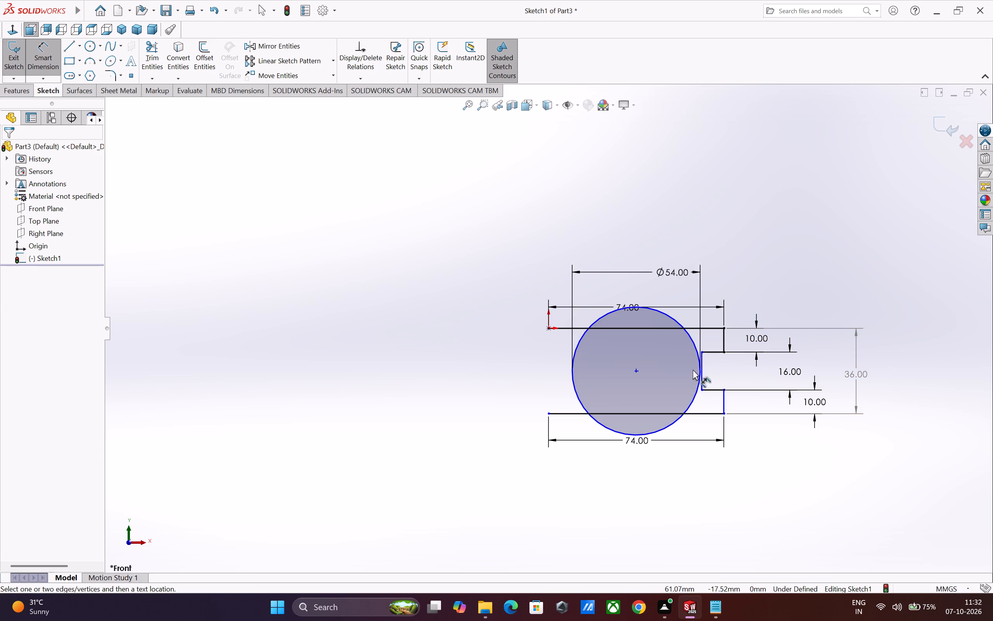
Trim the circle's side arcs between the horizontal edges and the portions of both edges inside the circle, leaving upper and lower bulges.
scroll(587, 328, down, 7)
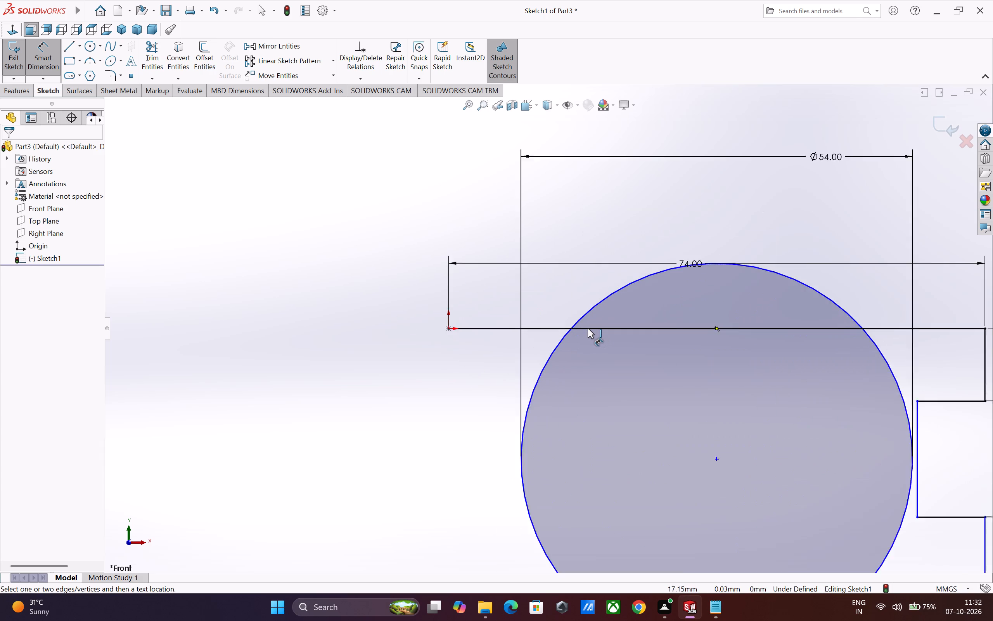
scroll(417, 330, up, 6)
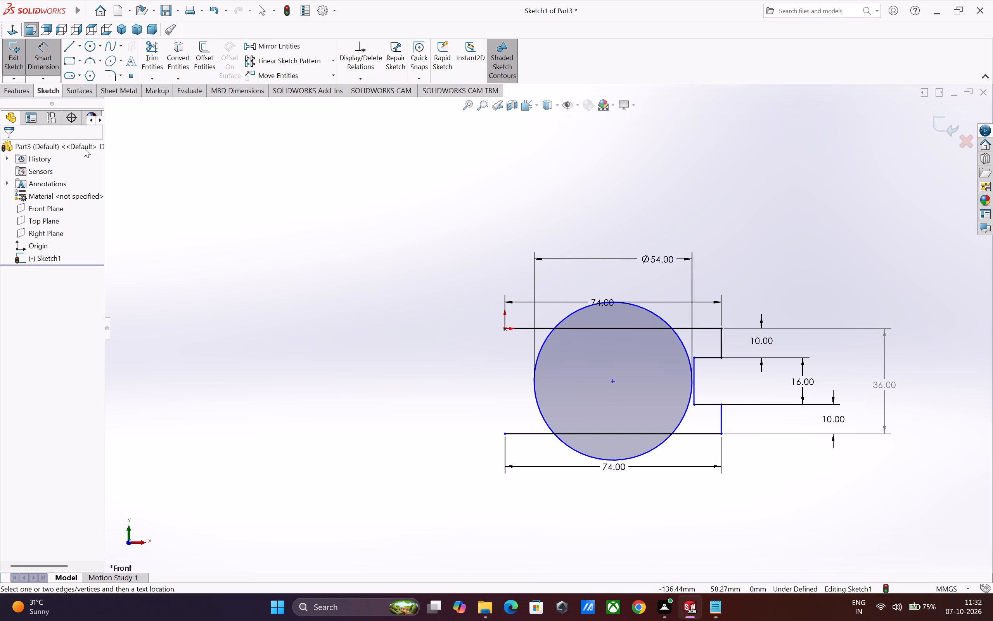
click(150, 56)
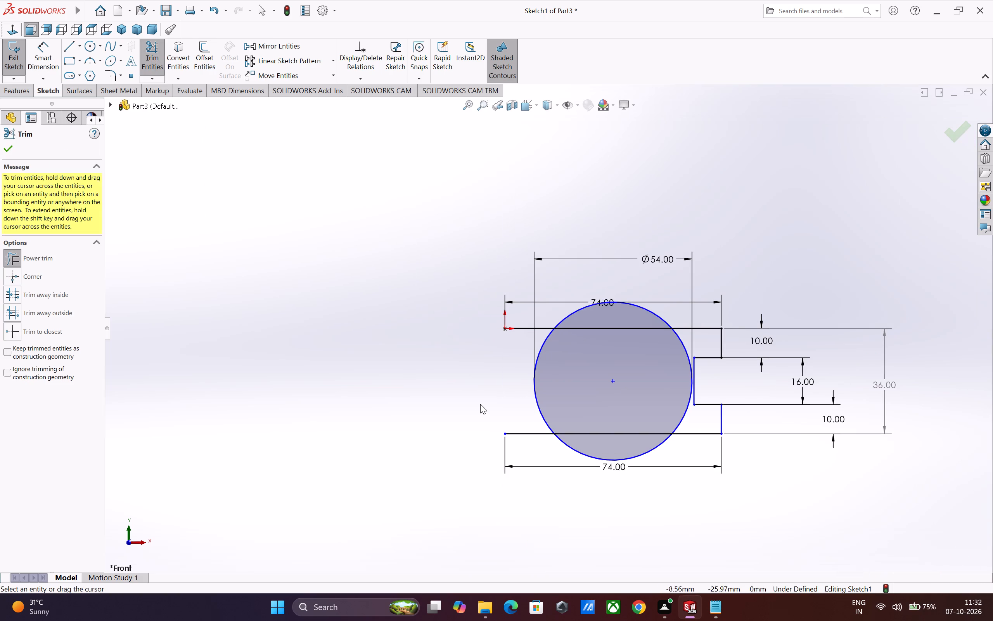
drag(480, 404, 543, 391)
drag(669, 375, 687, 352)
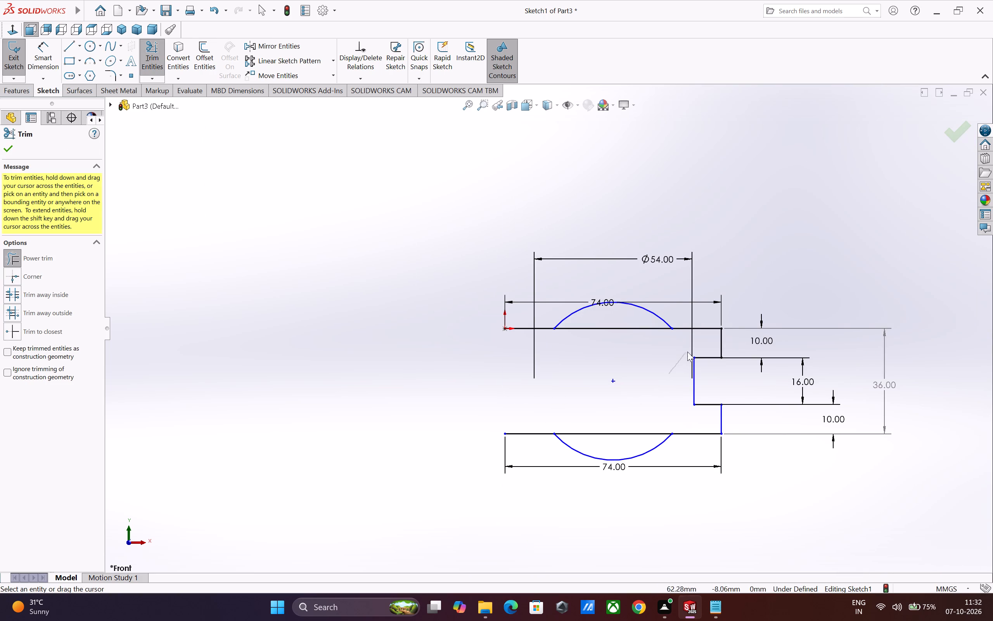
drag(687, 352, 689, 348)
drag(635, 338, 631, 324)
drag(633, 411, 630, 438)
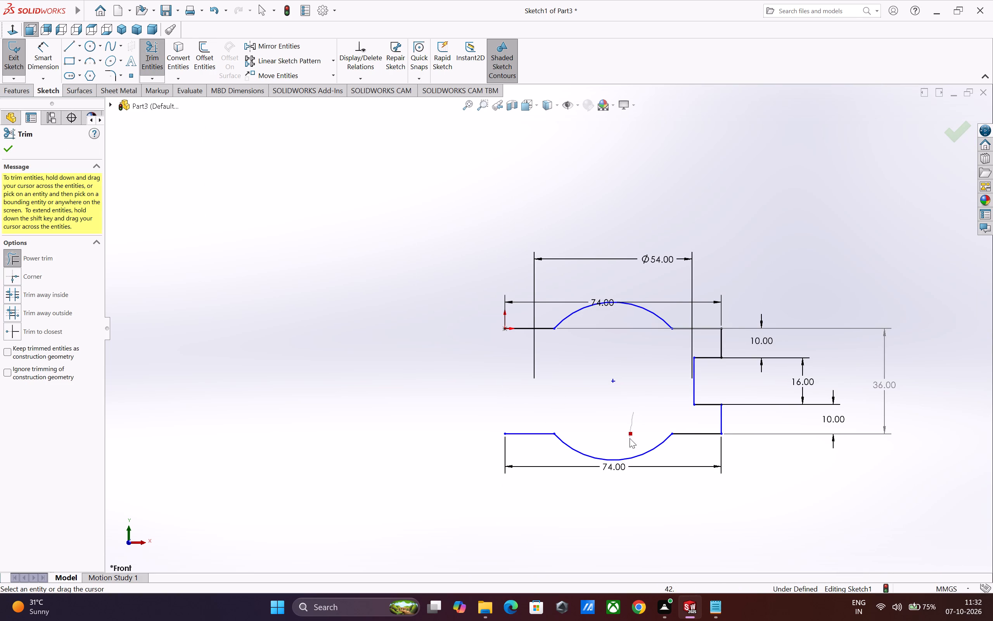
drag(630, 438, 629, 441)
click(592, 327)
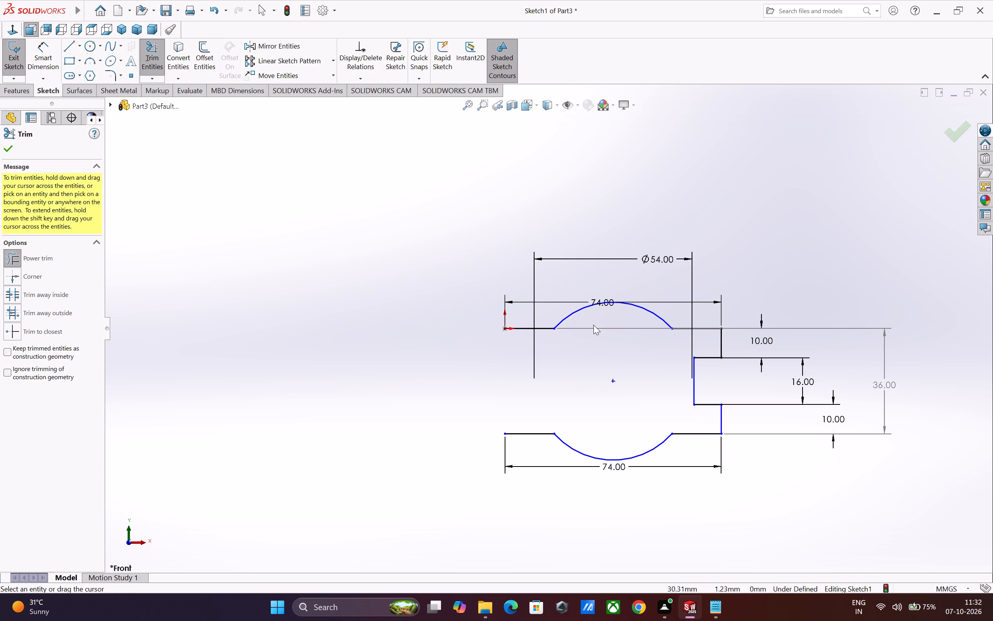
click(341, 323)
click(3, 150)
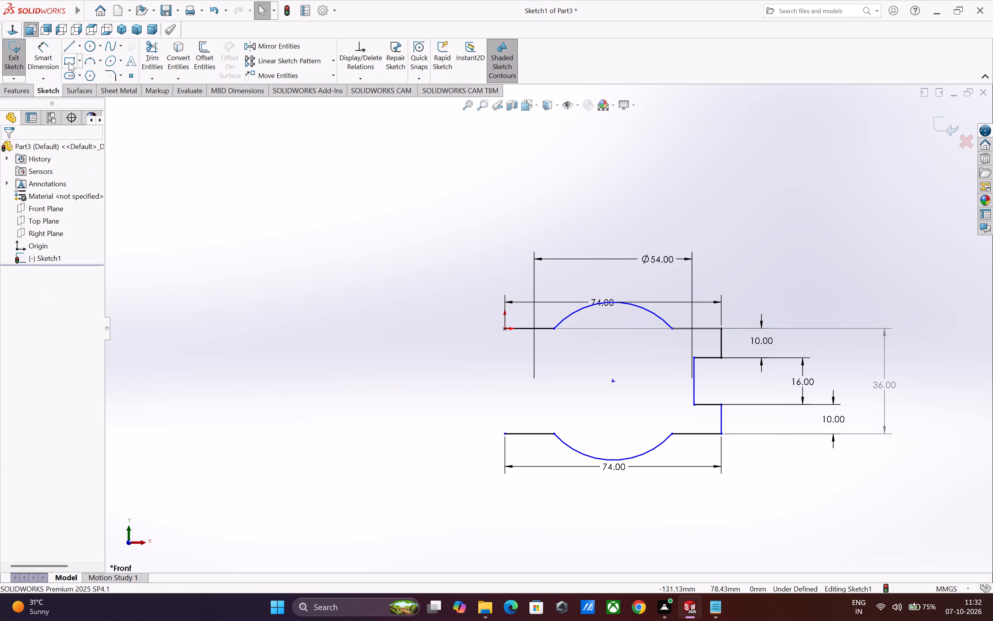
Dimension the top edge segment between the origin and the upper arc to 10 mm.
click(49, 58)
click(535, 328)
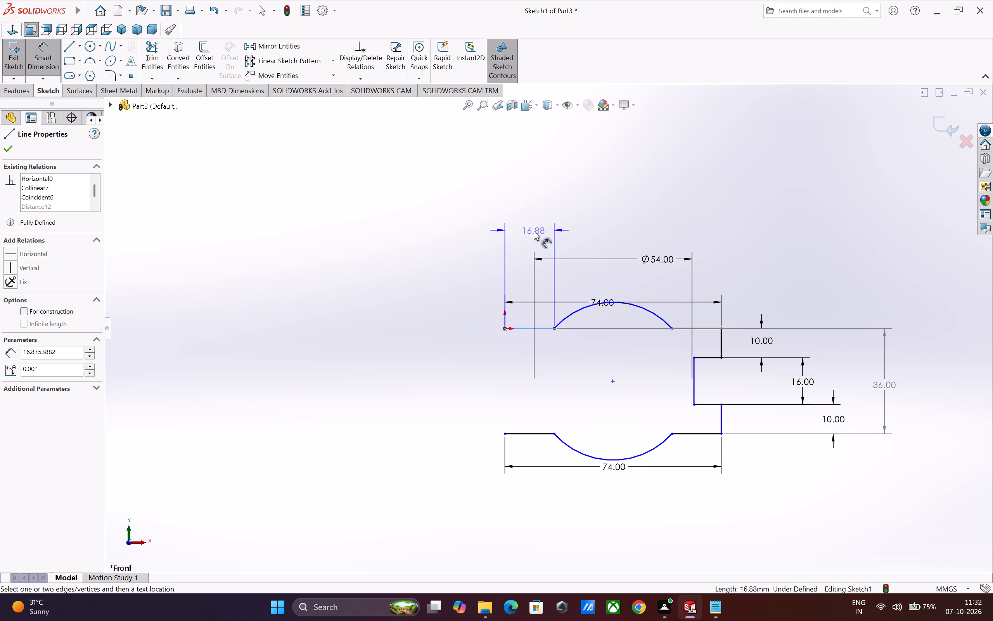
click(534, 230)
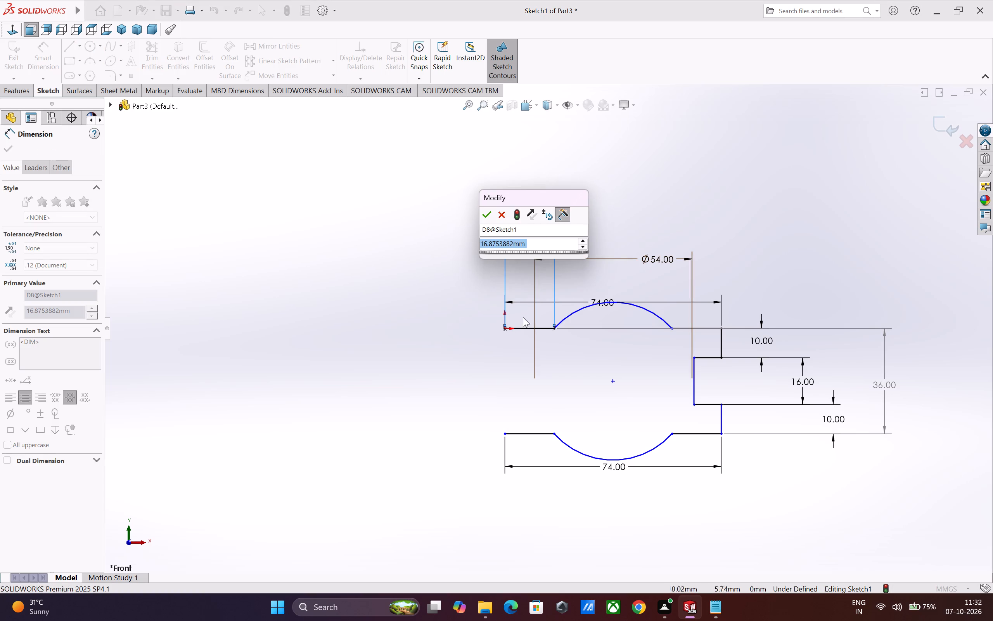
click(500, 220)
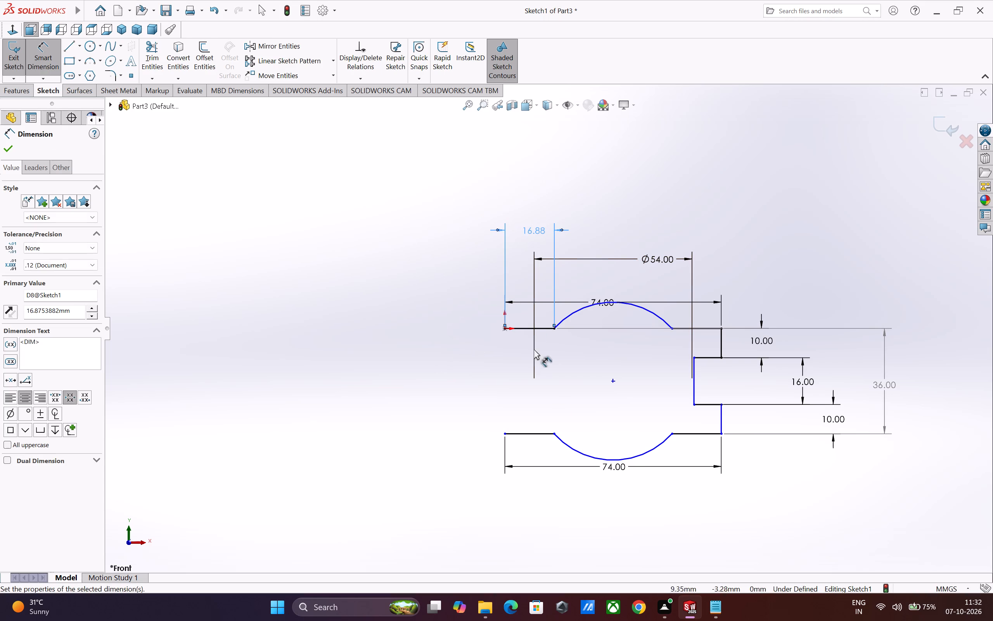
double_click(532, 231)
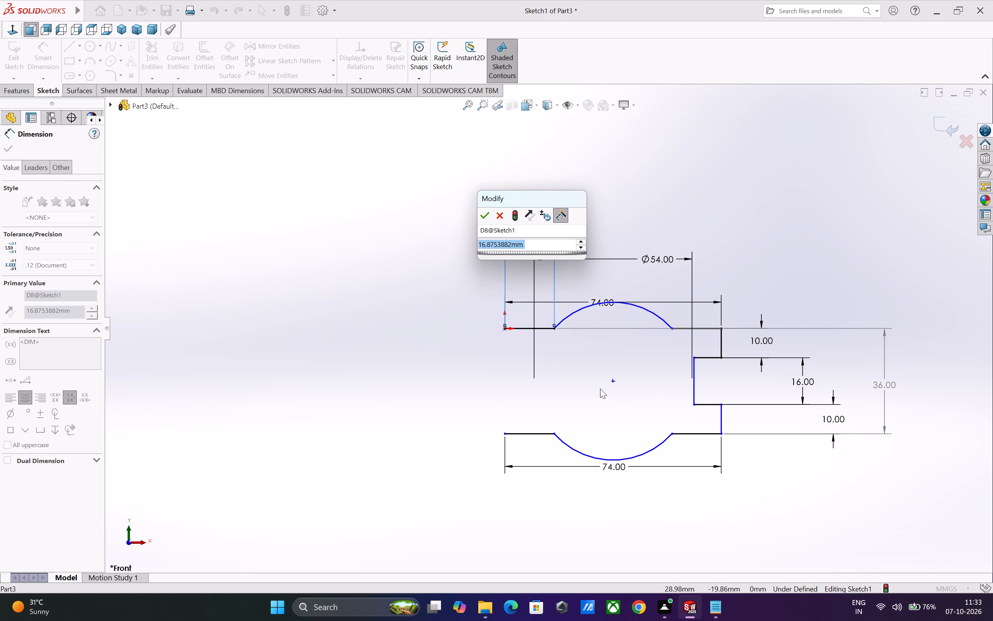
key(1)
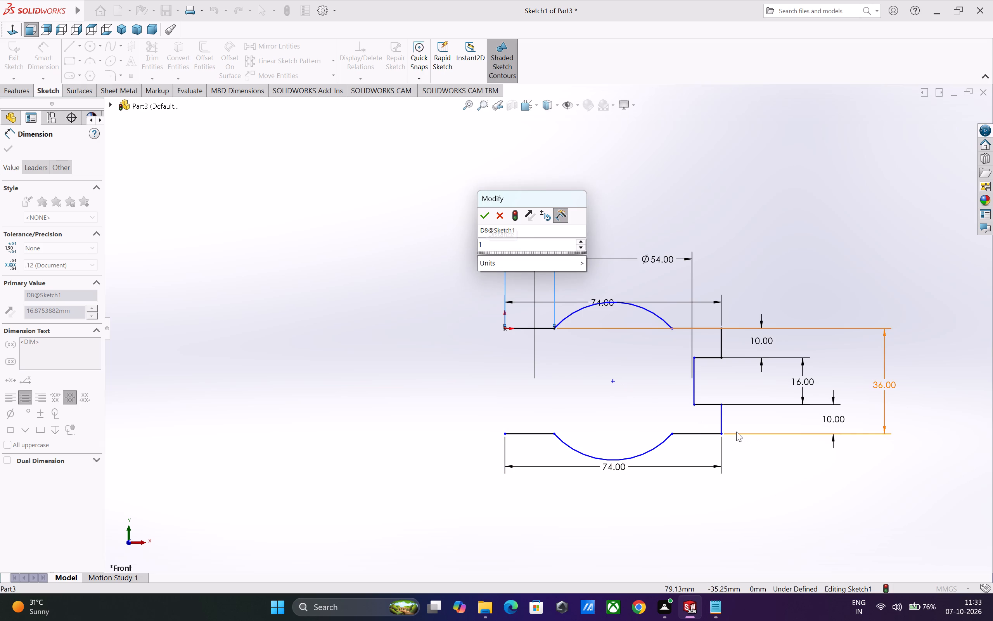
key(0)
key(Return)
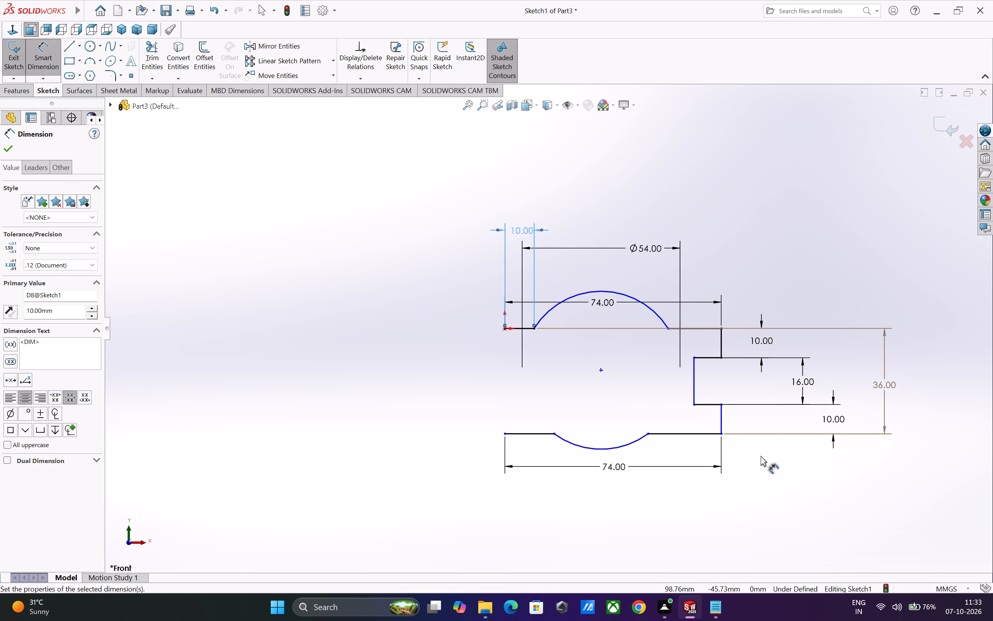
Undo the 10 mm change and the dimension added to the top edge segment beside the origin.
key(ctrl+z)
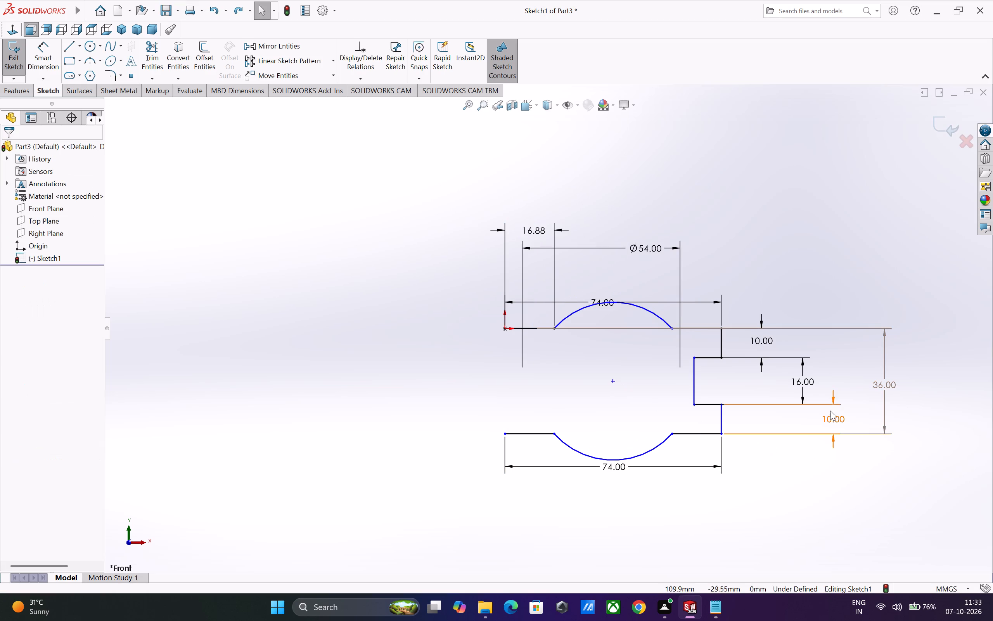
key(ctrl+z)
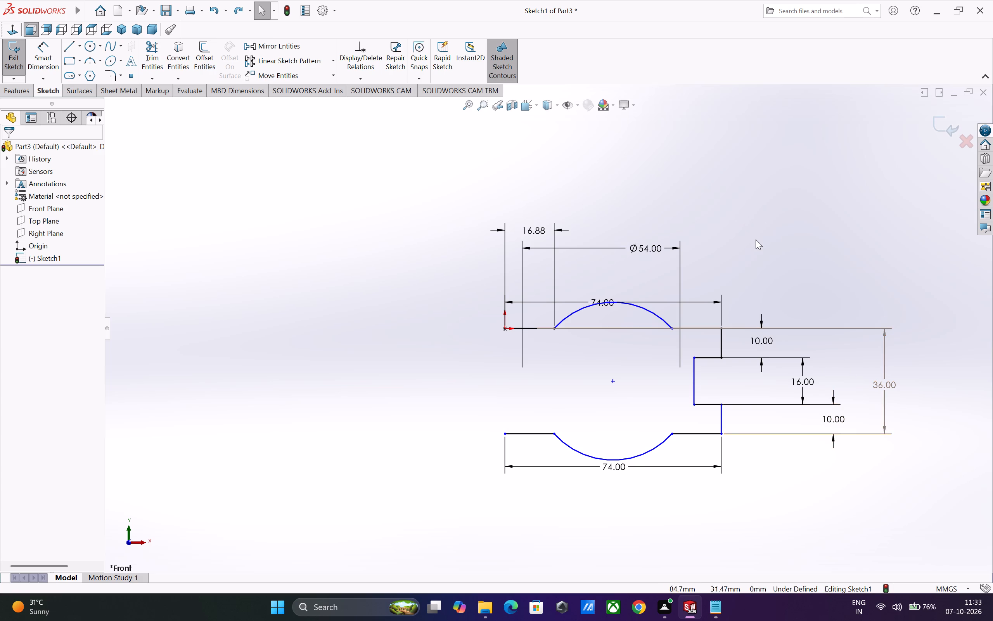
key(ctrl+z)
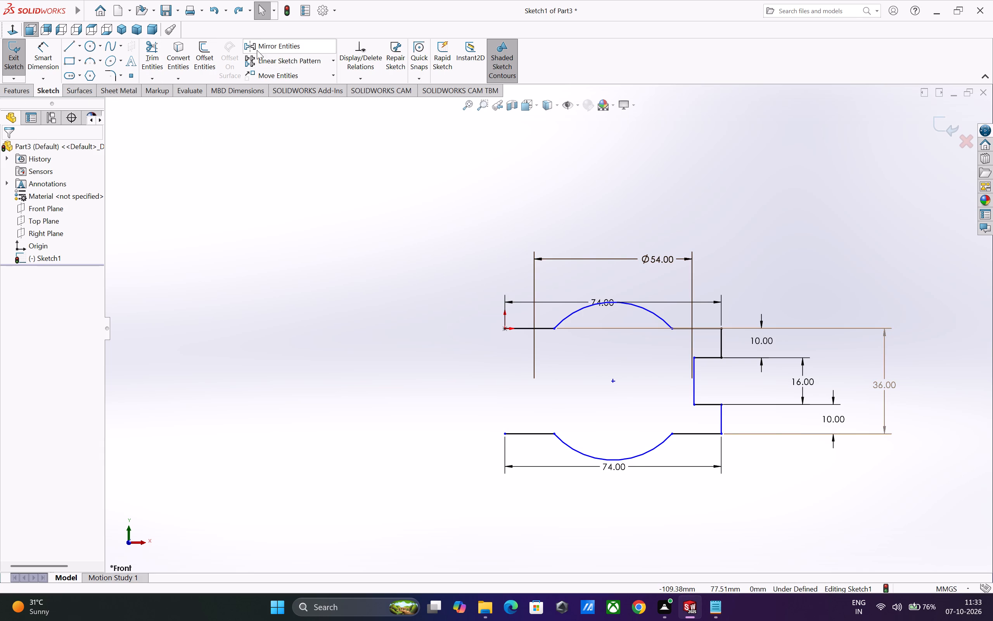
Draw a vertical construction centerline from the circle's centre up to the midpoint of the upper arc.
click(80, 50)
click(84, 72)
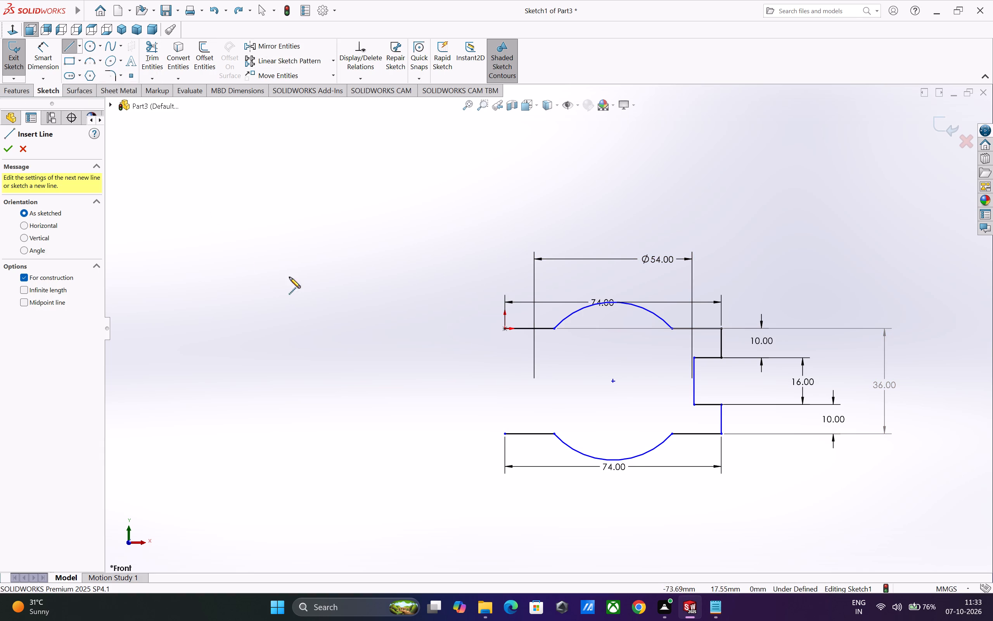
click(613, 380)
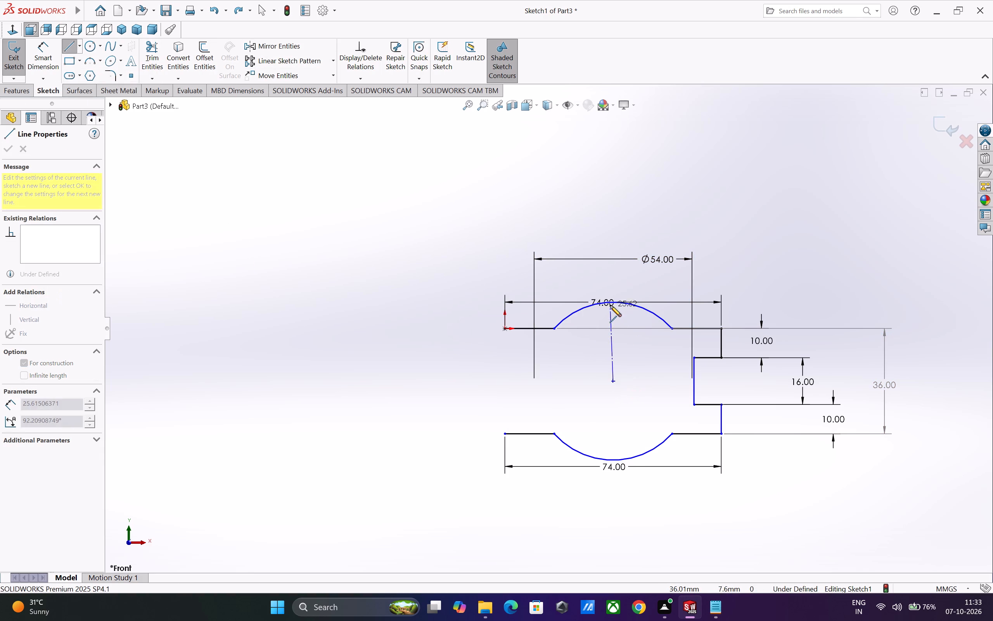
click(612, 301)
key(Escape)
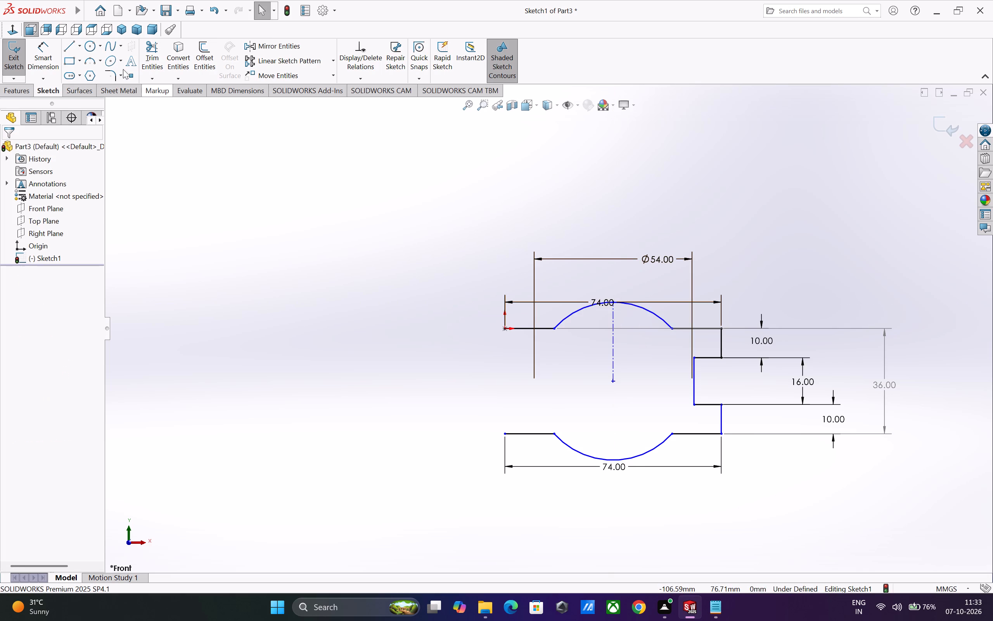
Mirror the stepped notch lines at the profile's +X end about the vertical centerline to close the opposite end.
click(273, 45)
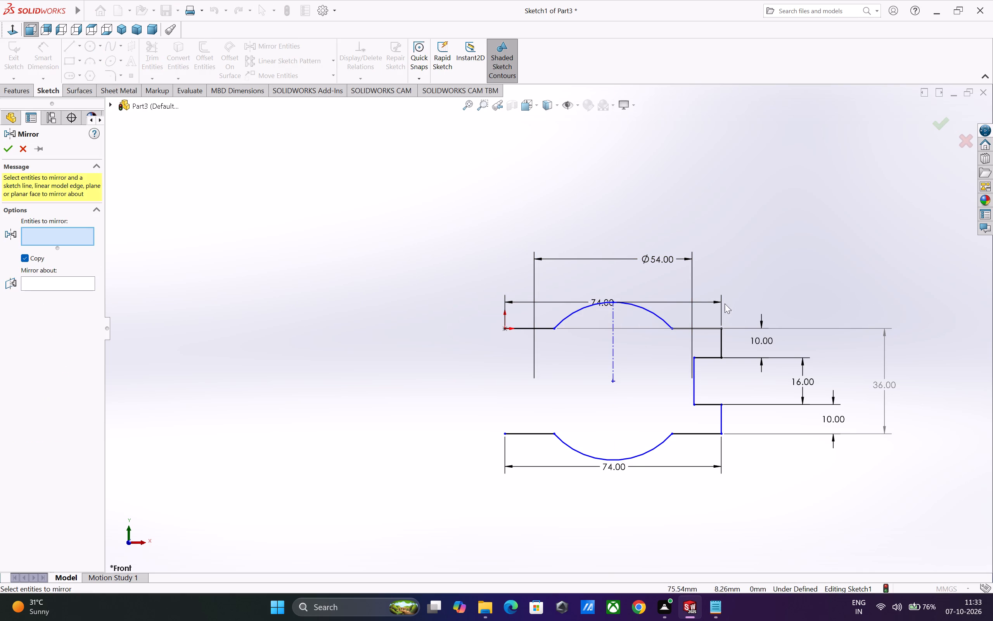
drag(747, 423, 677, 349)
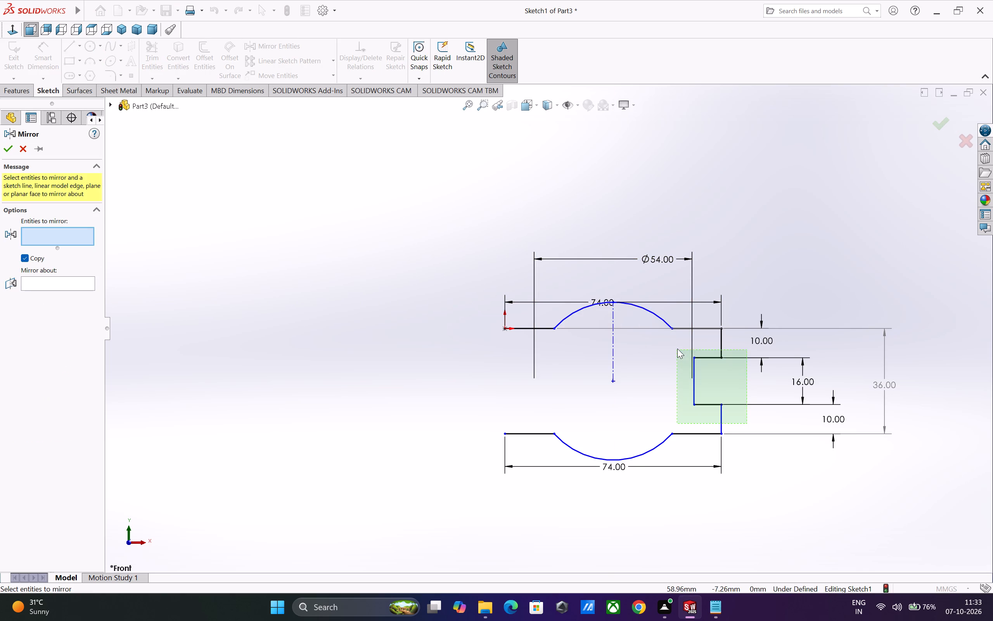
drag(677, 349, 677, 343)
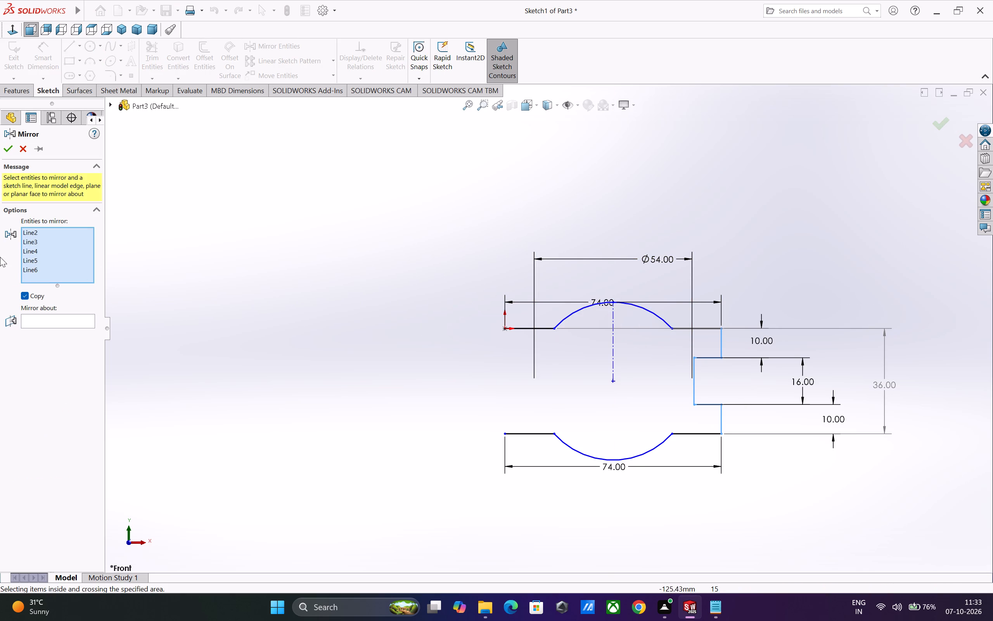
click(49, 325)
click(36, 321)
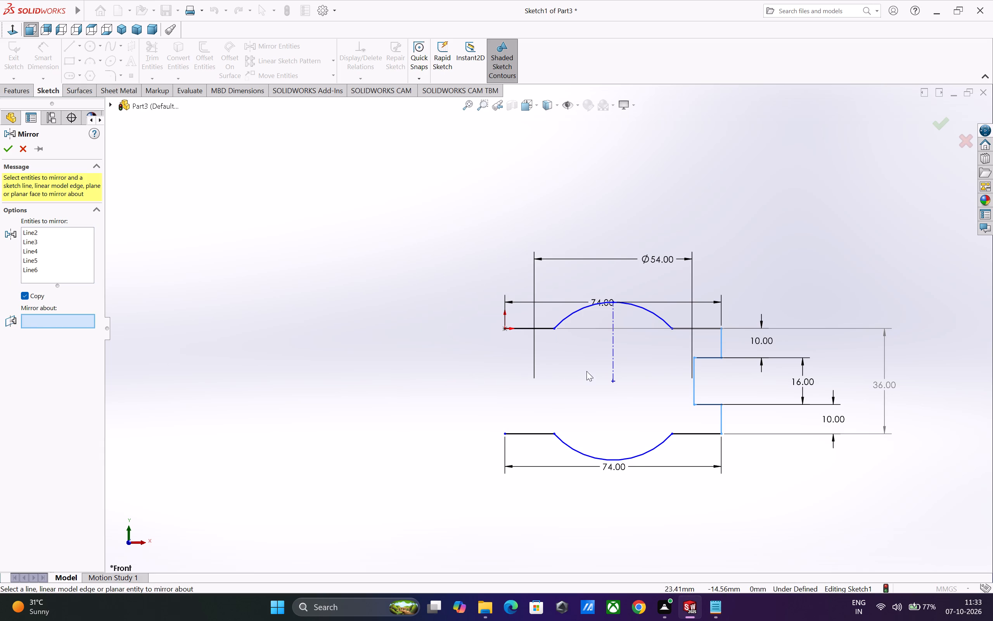
click(611, 360)
right_click(612, 361)
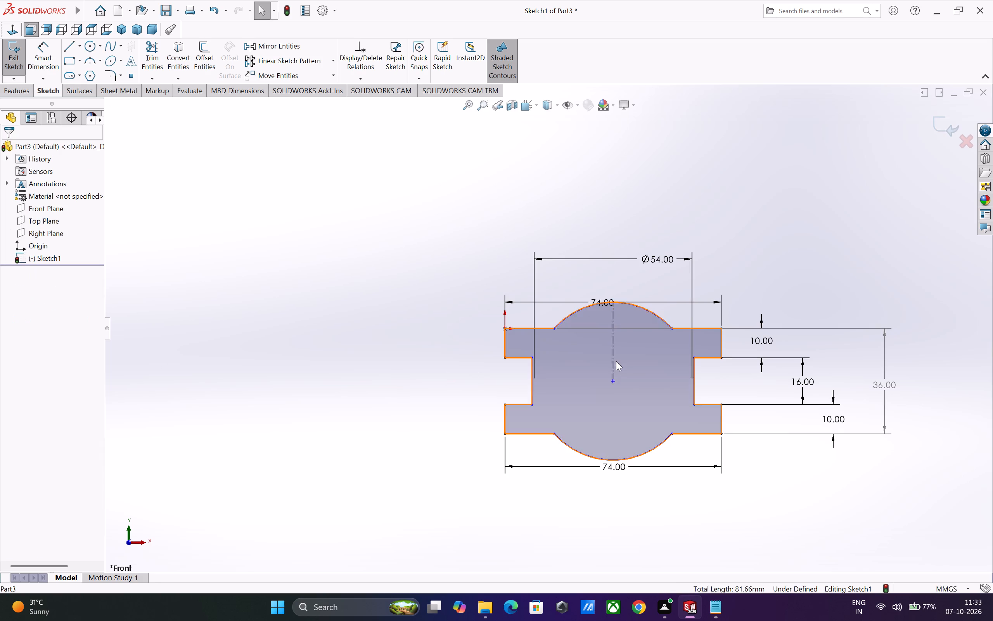
Dimension the distance between the two notches' inner vertical edges to 56 mm.
click(48, 55)
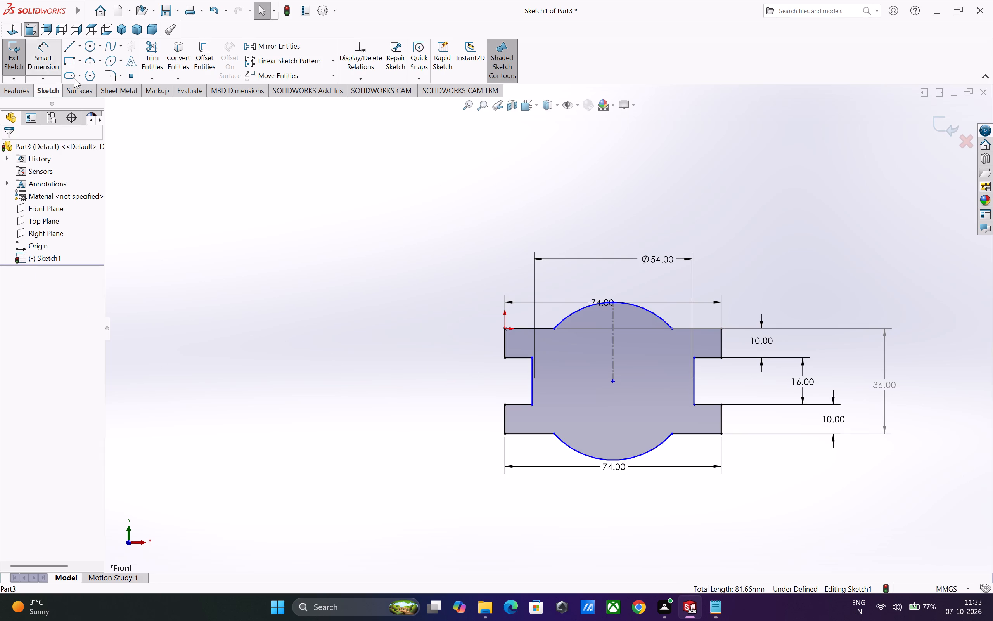
click(531, 381)
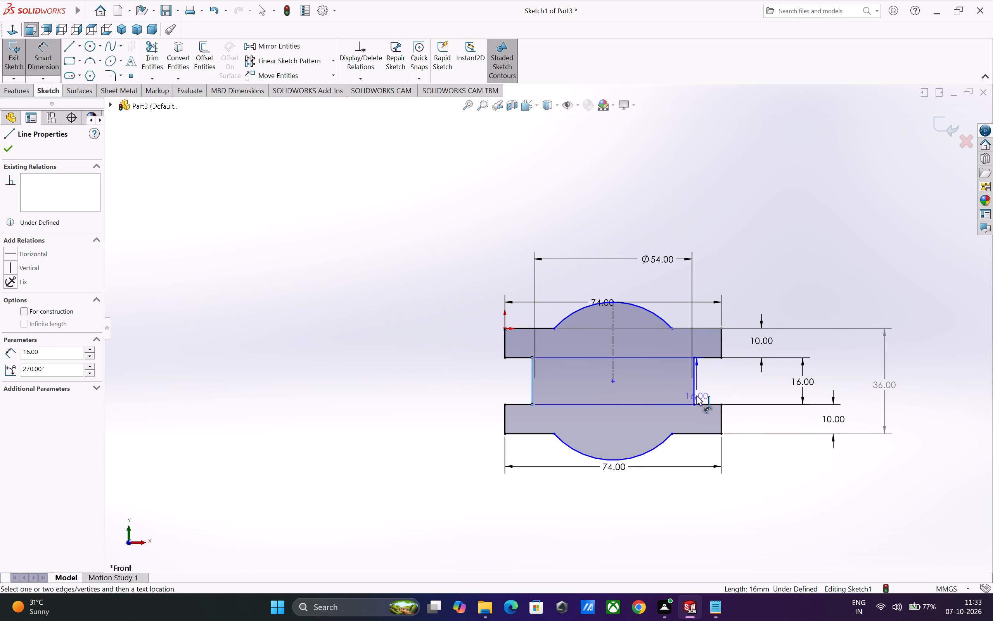
click(694, 395)
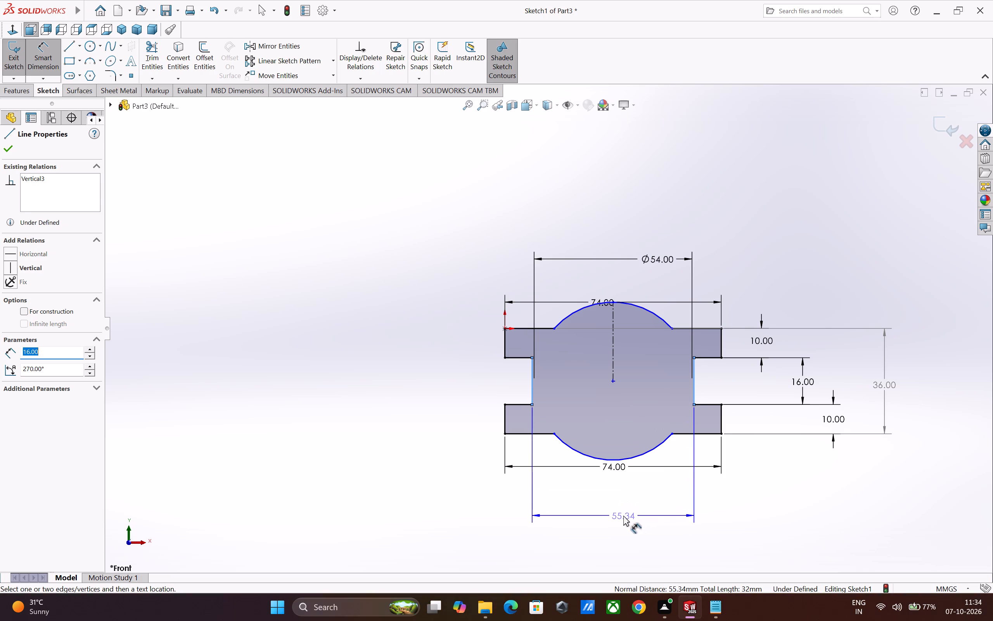
click(623, 515)
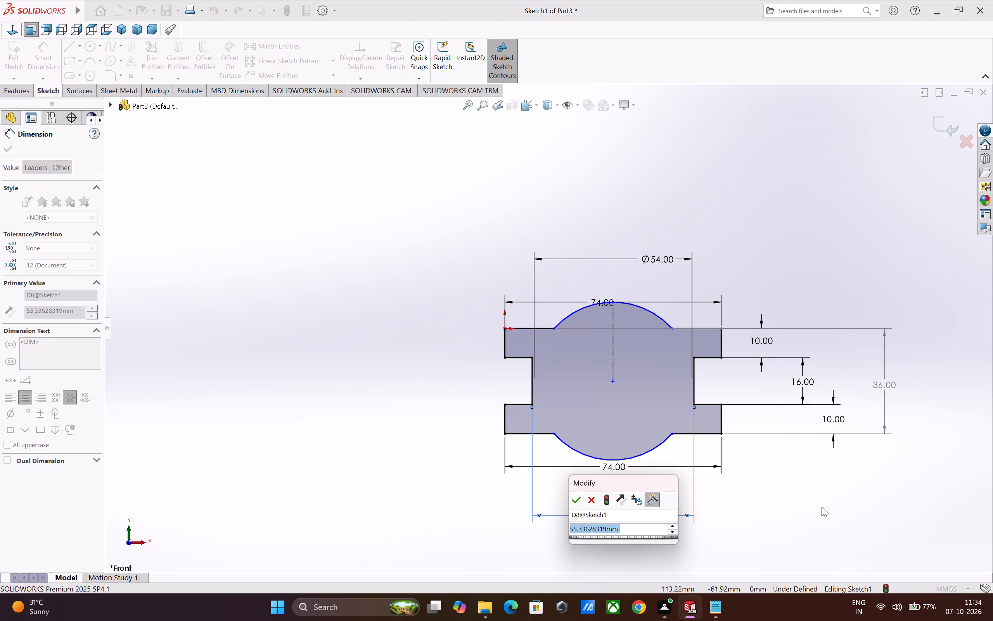
text(56)
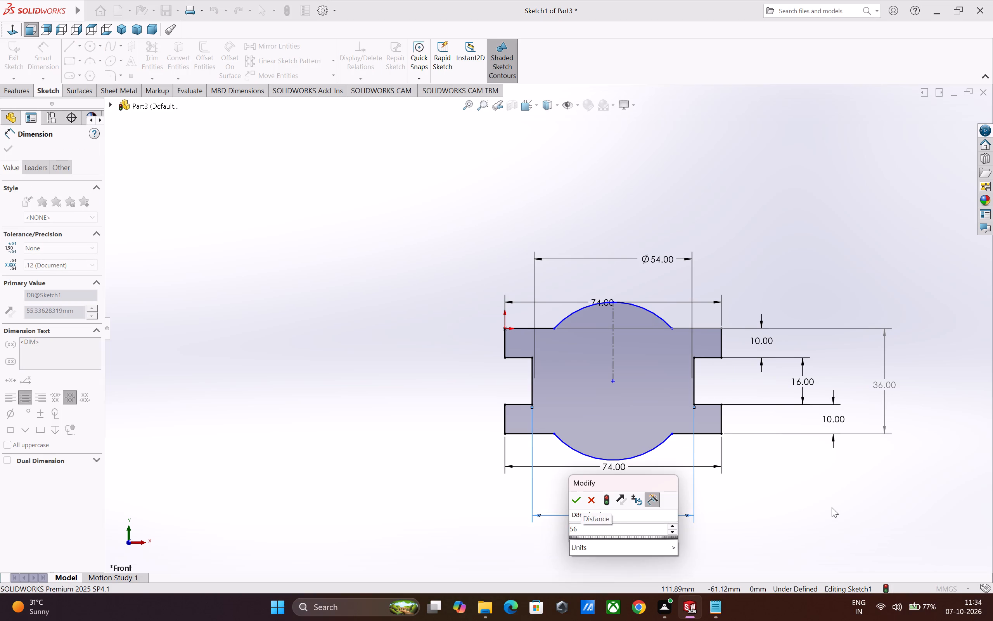
key(Return)
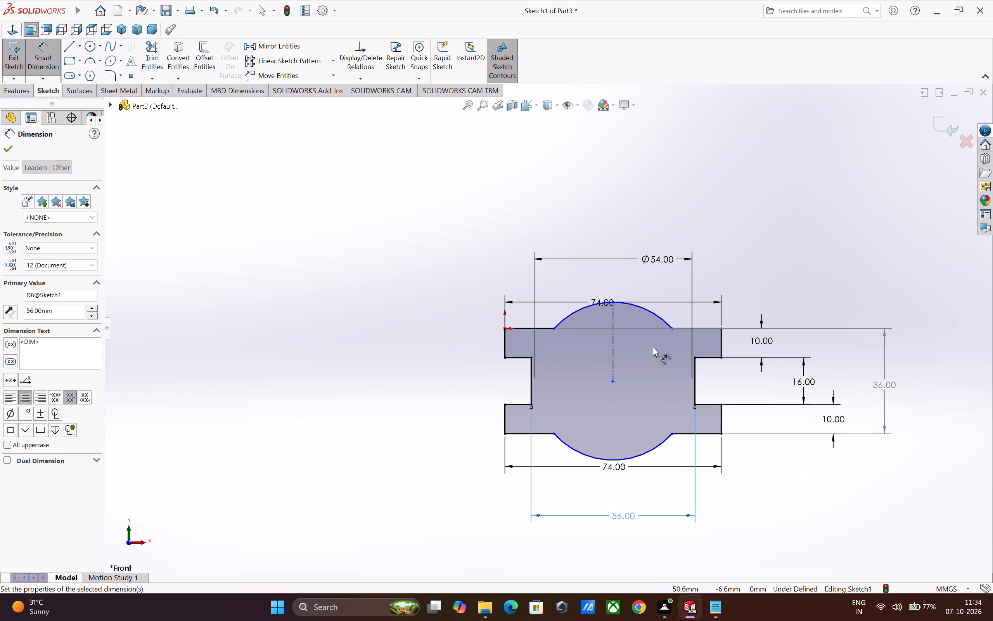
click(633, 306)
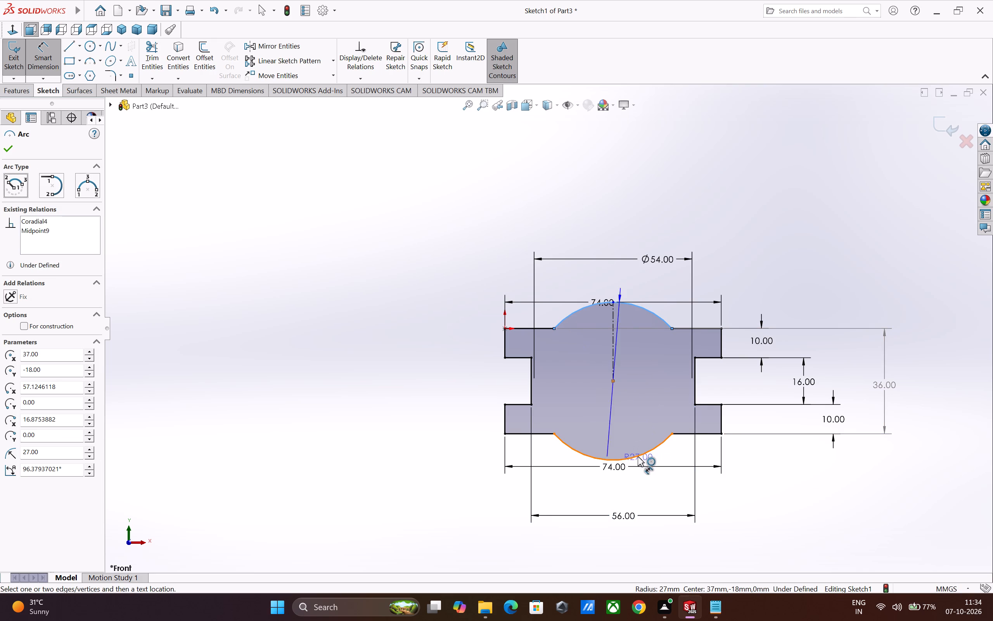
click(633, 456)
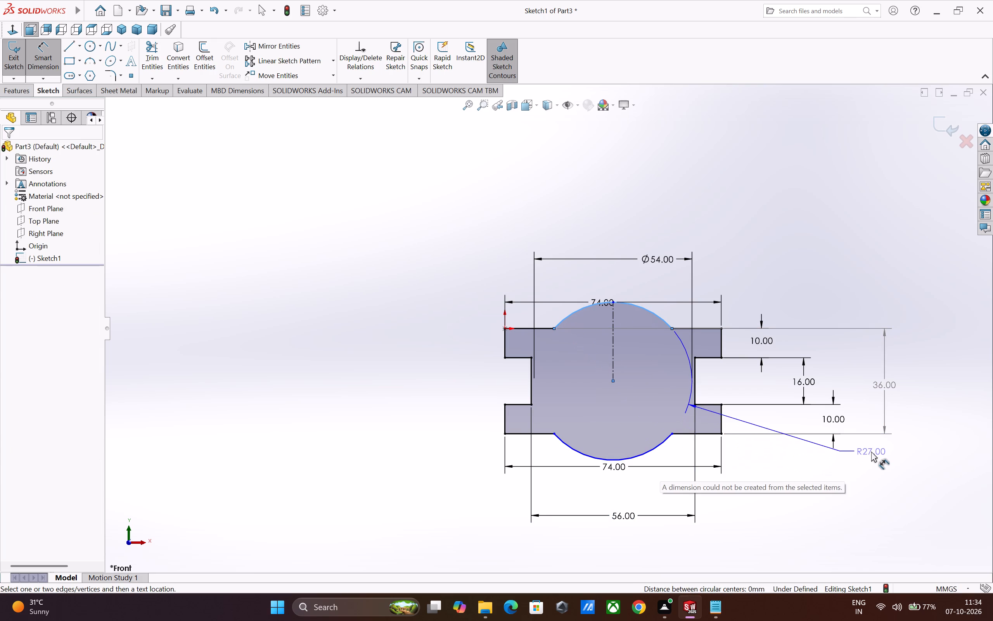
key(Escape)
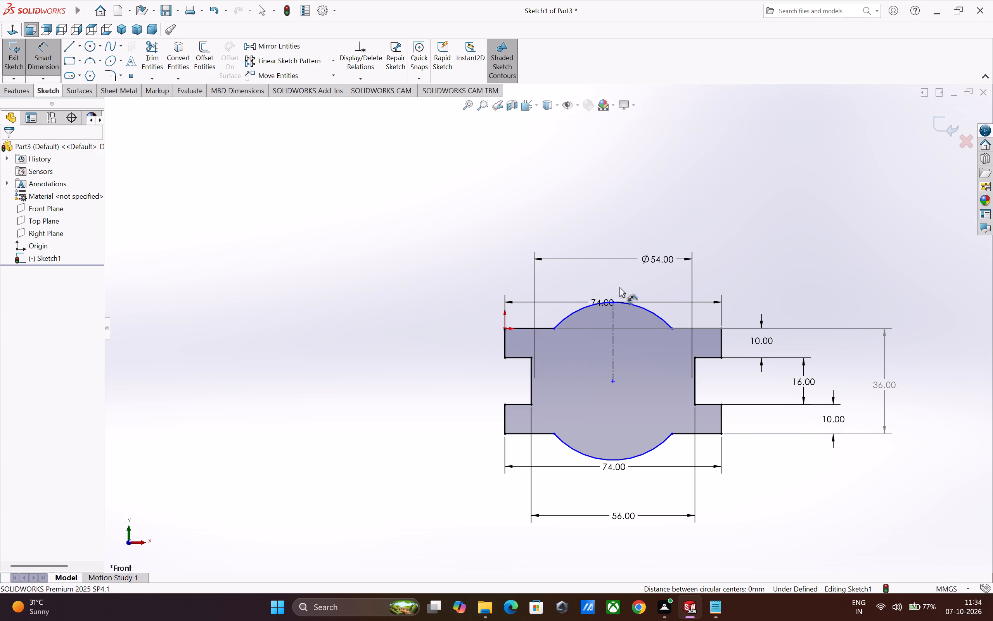
Add a driven vertical dimension for the overall height from the upper arc's highest point to the lower arc's lowest point.
scroll(617, 307, down, 7)
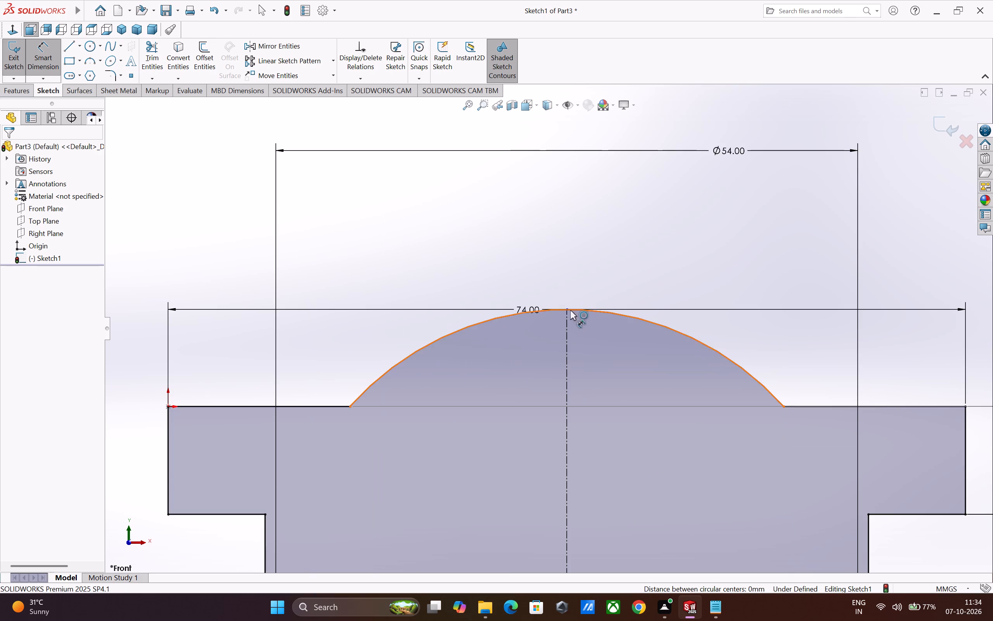
click(567, 309)
scroll(575, 333, up, 8)
scroll(555, 482, down, 7)
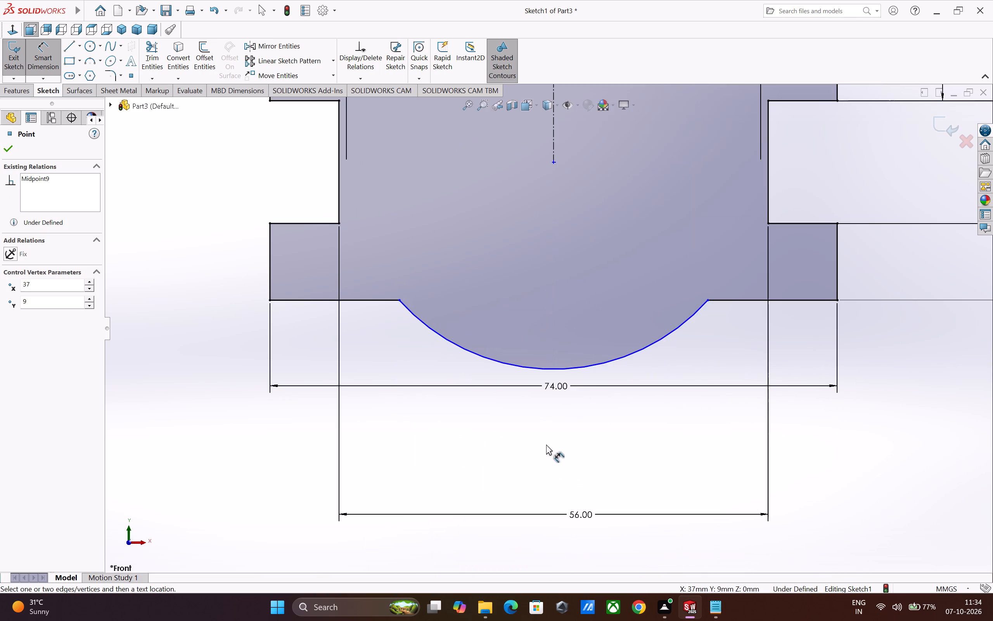
scroll(546, 444, down, 1)
click(559, 323)
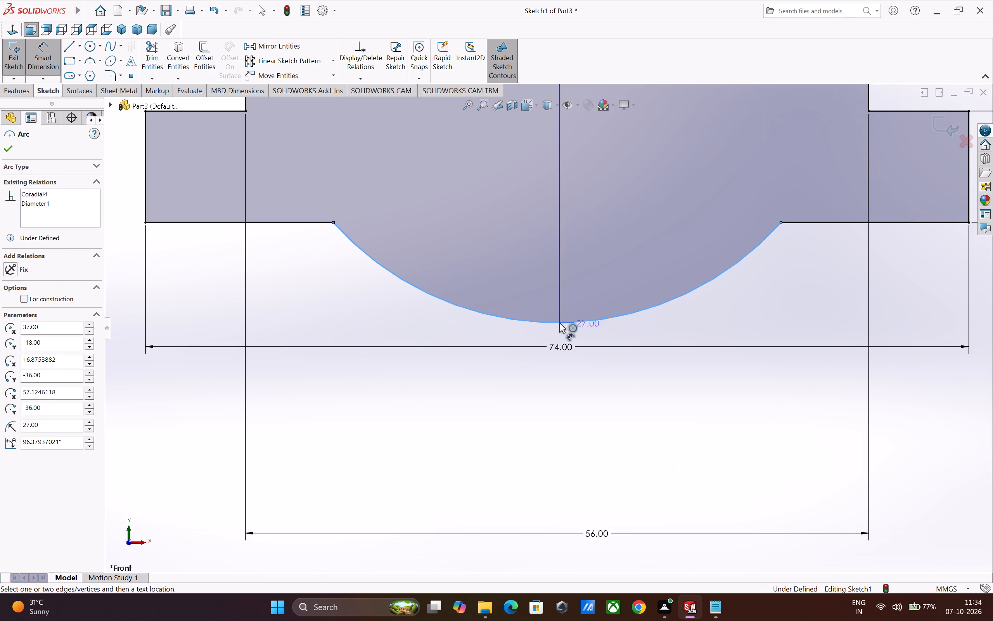
key(Escape)
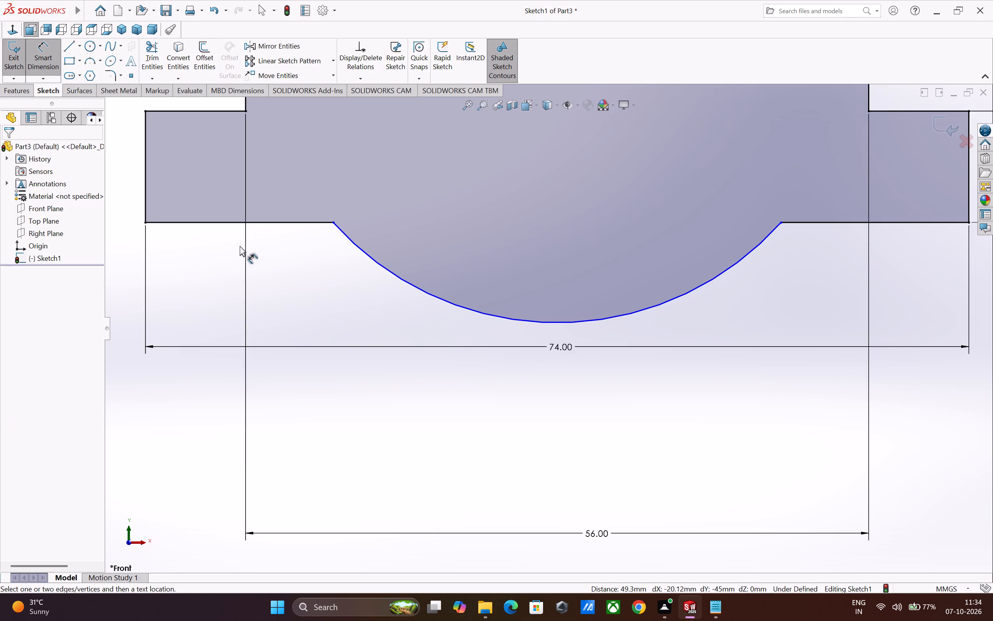
scroll(243, 253, up, 3)
scroll(627, 368, up, 2)
scroll(564, 332, down, 5)
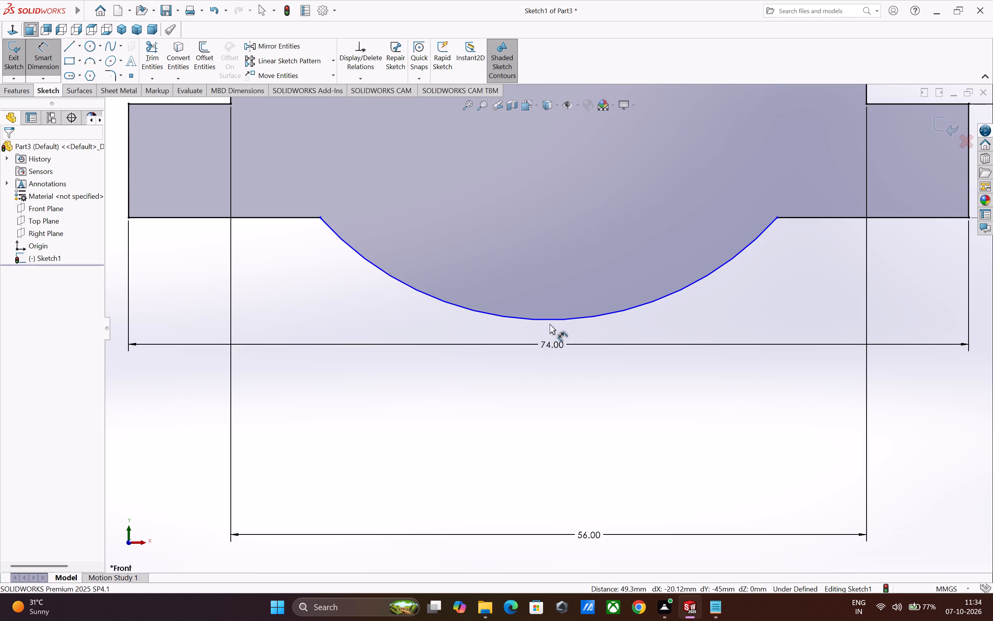
click(548, 321)
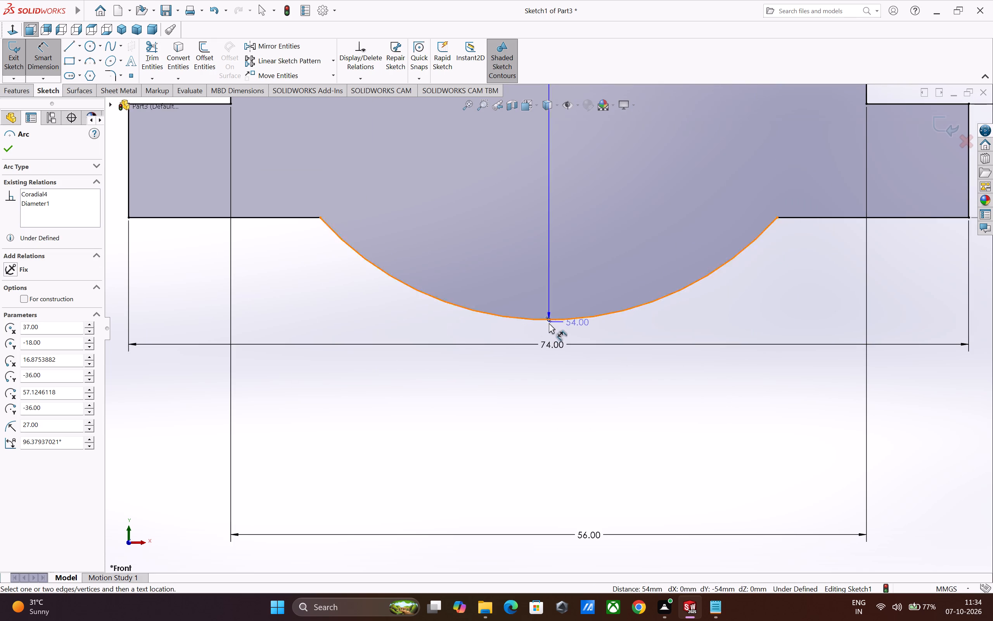
scroll(551, 327, up, 11)
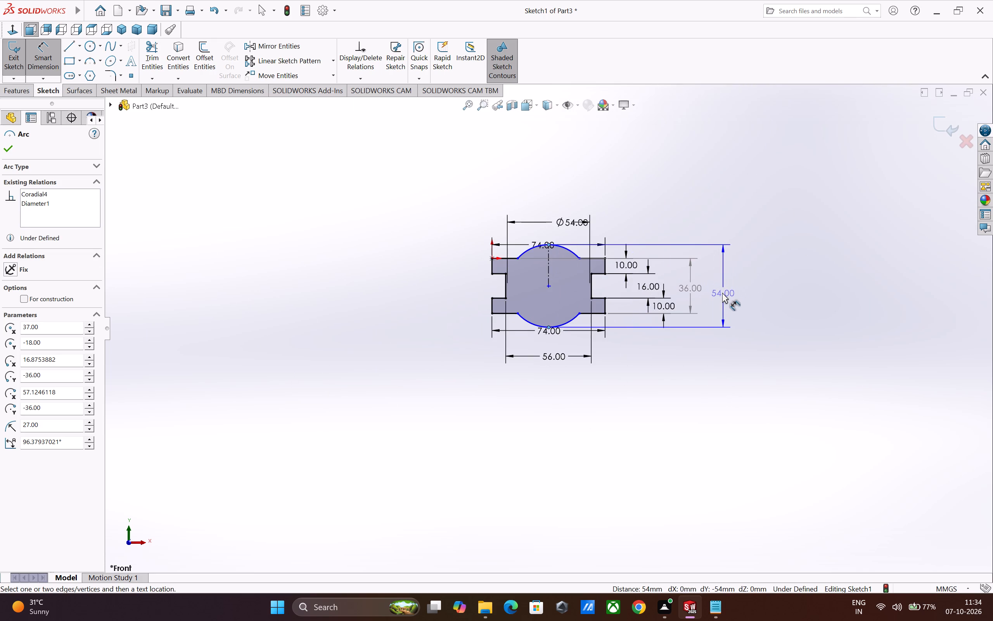
click(723, 295)
click(407, 328)
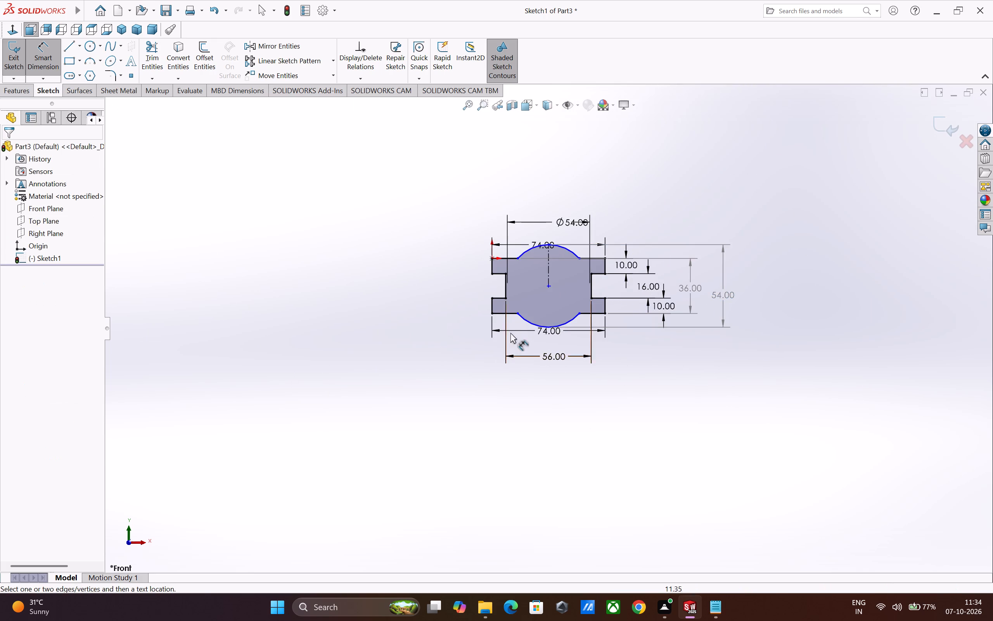
Move the upper 74 mm width dimension higher so that it sits clear of the upper arc.
scroll(527, 323, down, 2)
scroll(571, 287, down, 2)
drag(519, 183, 520, 178)
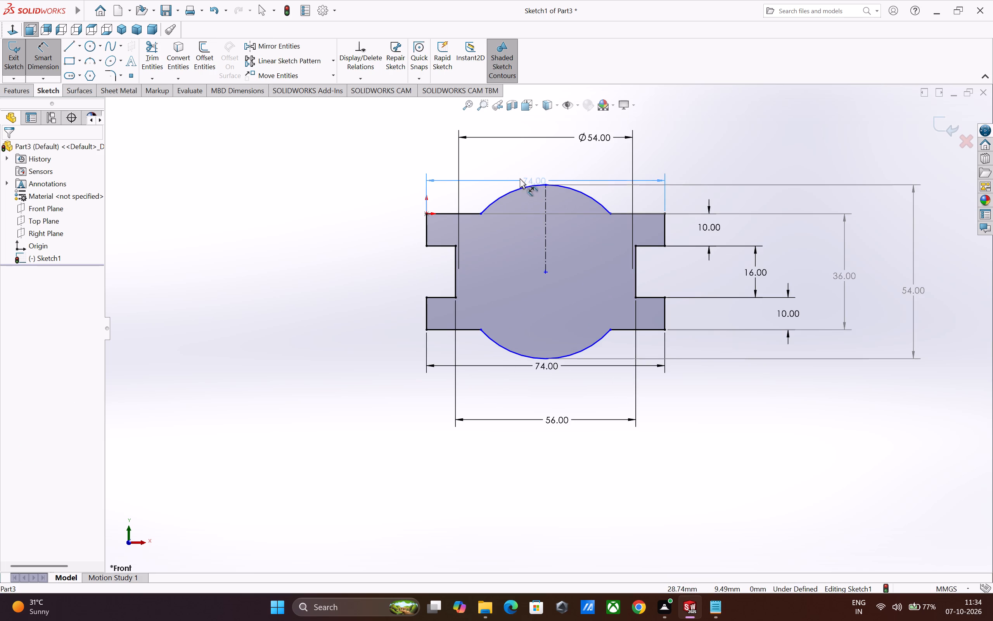
drag(520, 178, 521, 164)
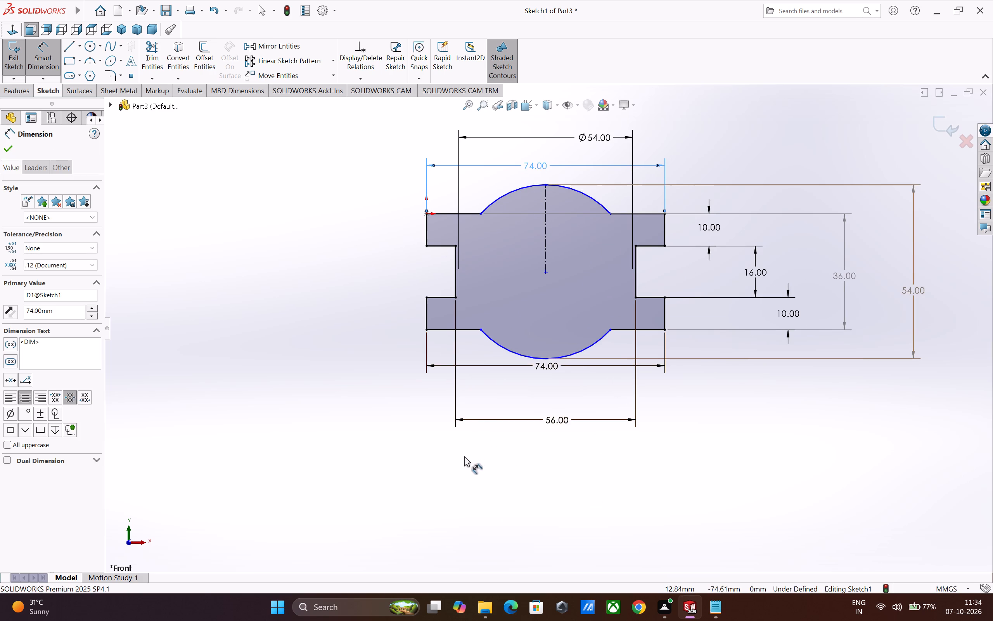
click(487, 454)
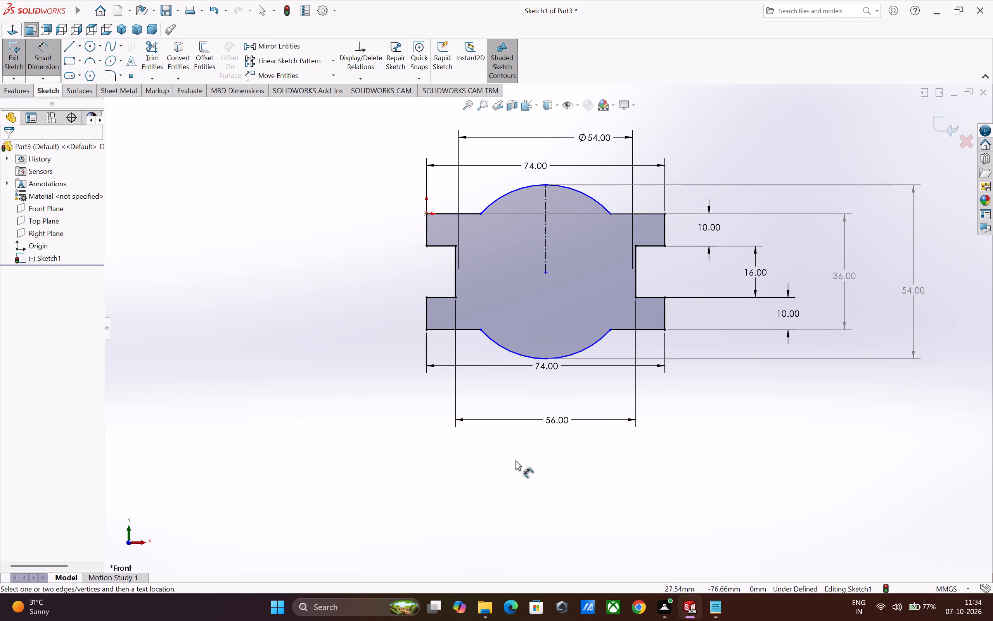
Extrude the profile as a blind boss 42 mm deep in the reversed direction.
click(21, 88)
click(19, 64)
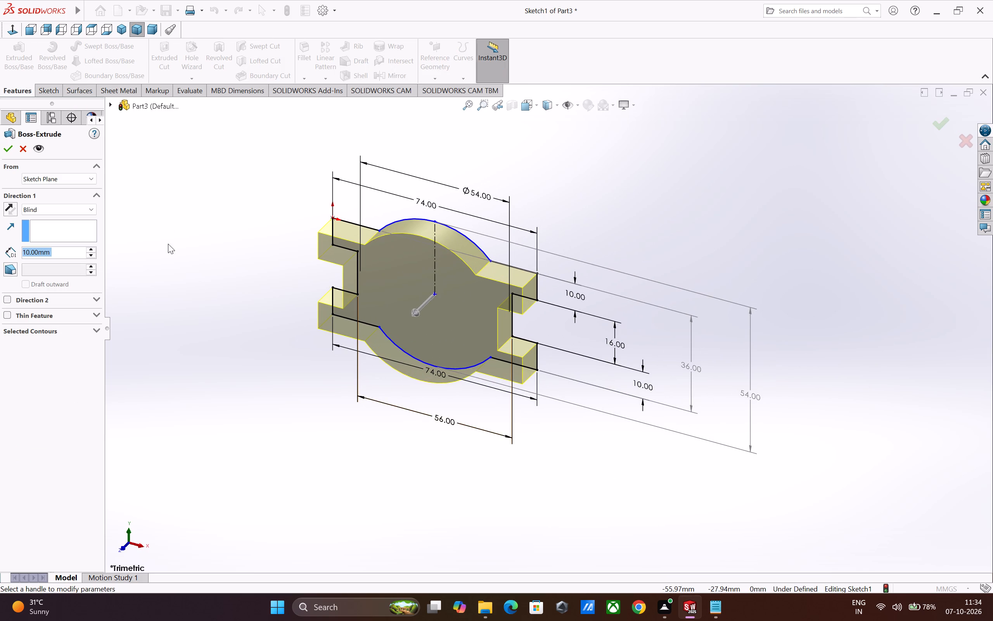
click(11, 211)
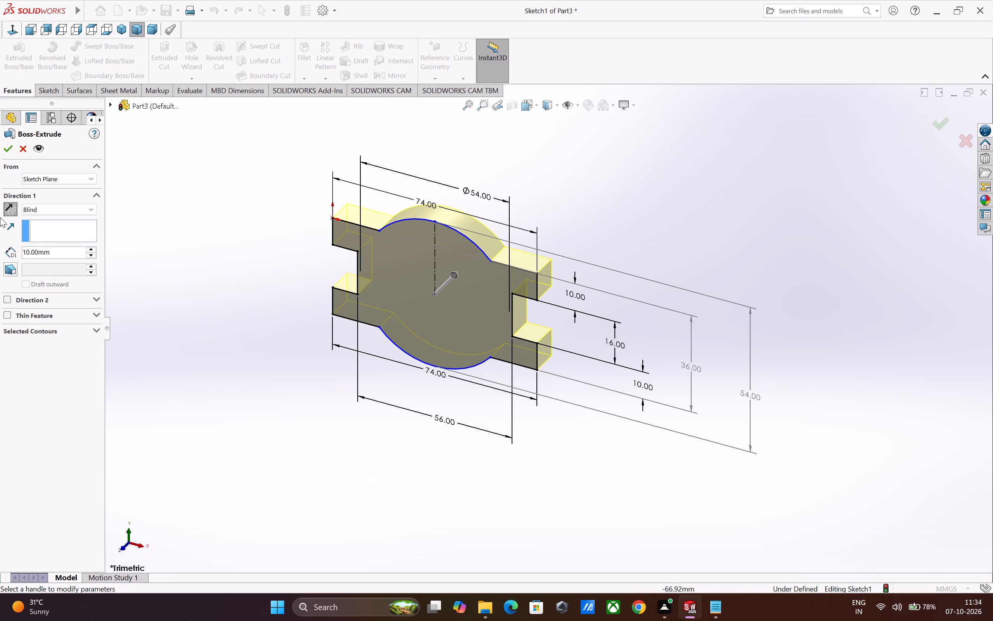
double_click(47, 255)
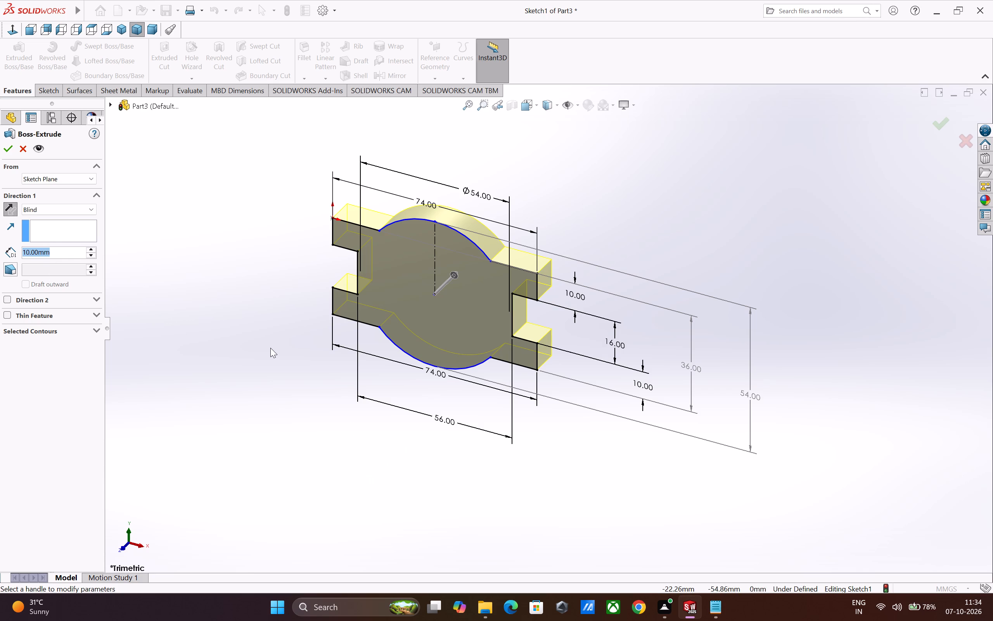
key(4)
key(2)
key(Return)
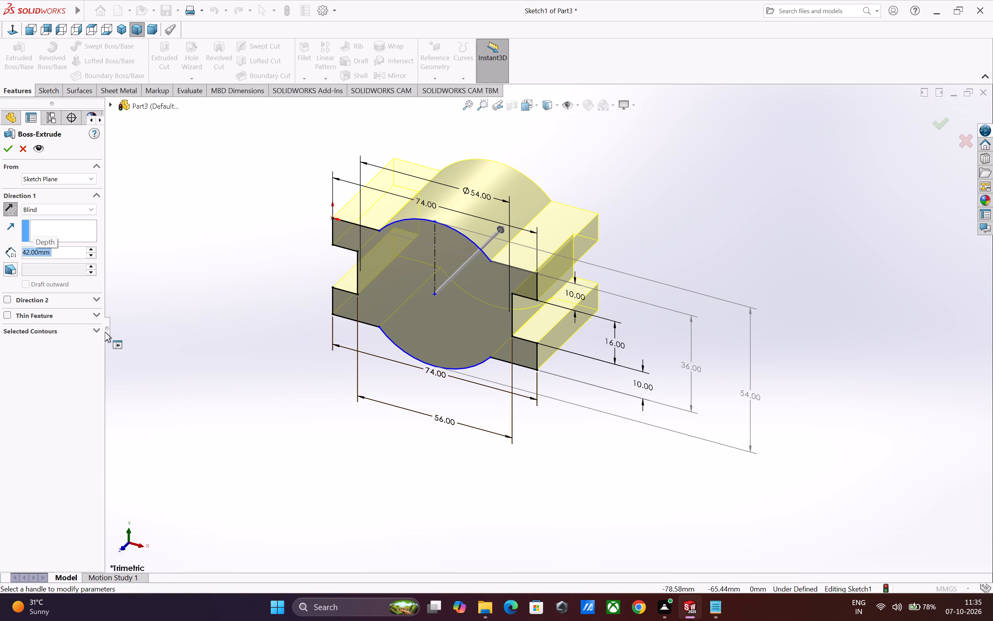
click(10, 154)
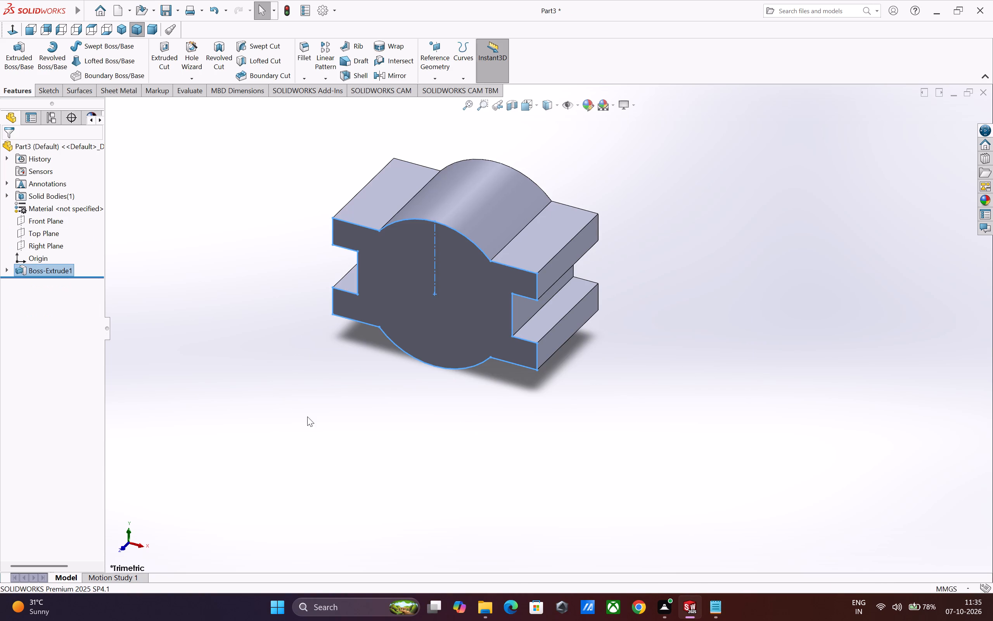
Start a sketch on the part's front face and draw a horizontal midpoint line about 20 mm long, centred below the upper arc.
click(456, 324)
click(491, 297)
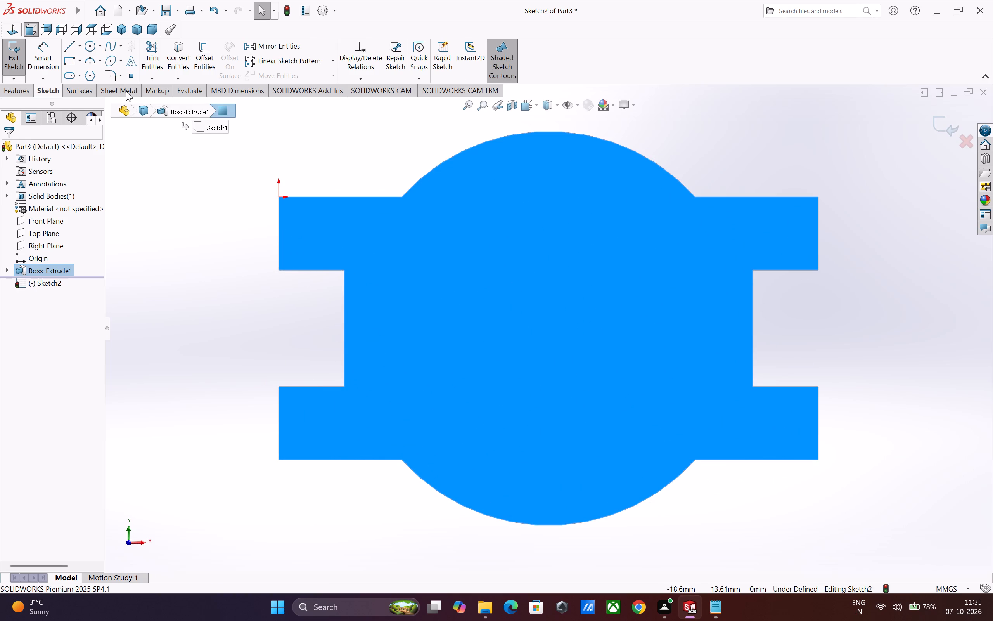
click(67, 48)
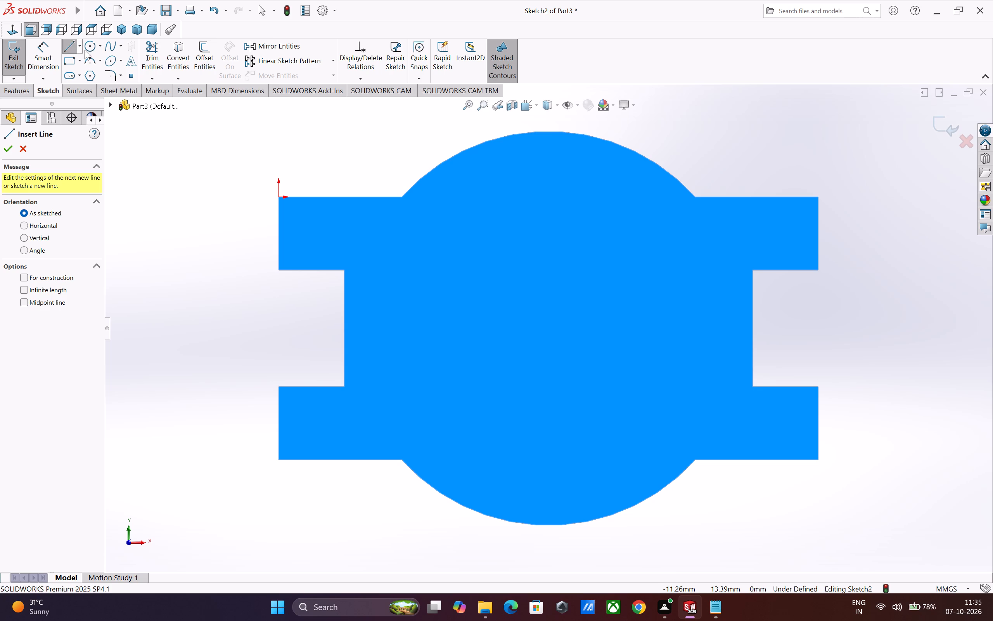
click(80, 44)
click(89, 80)
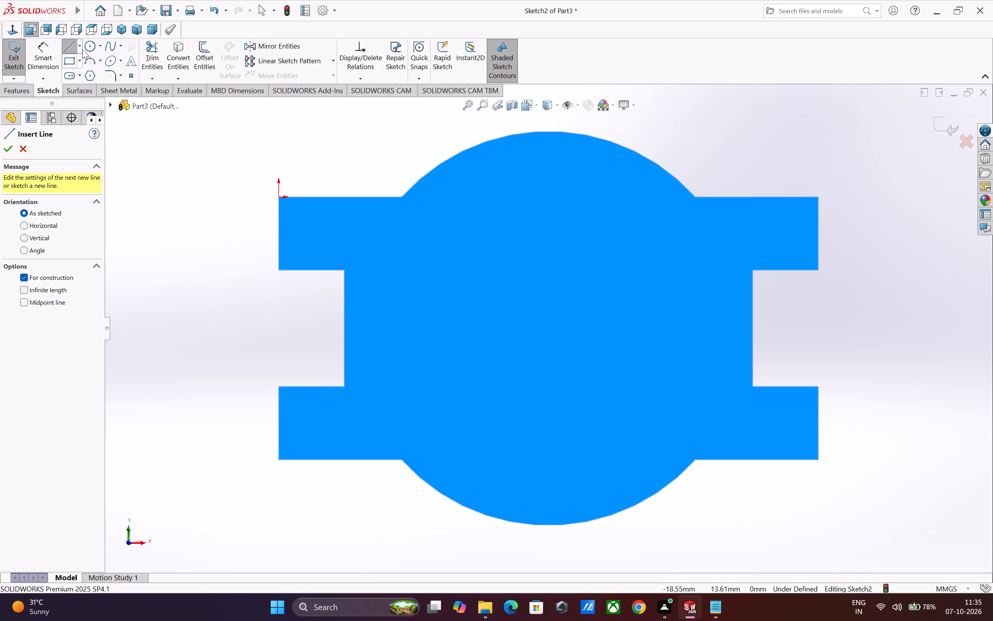
click(82, 49)
click(93, 85)
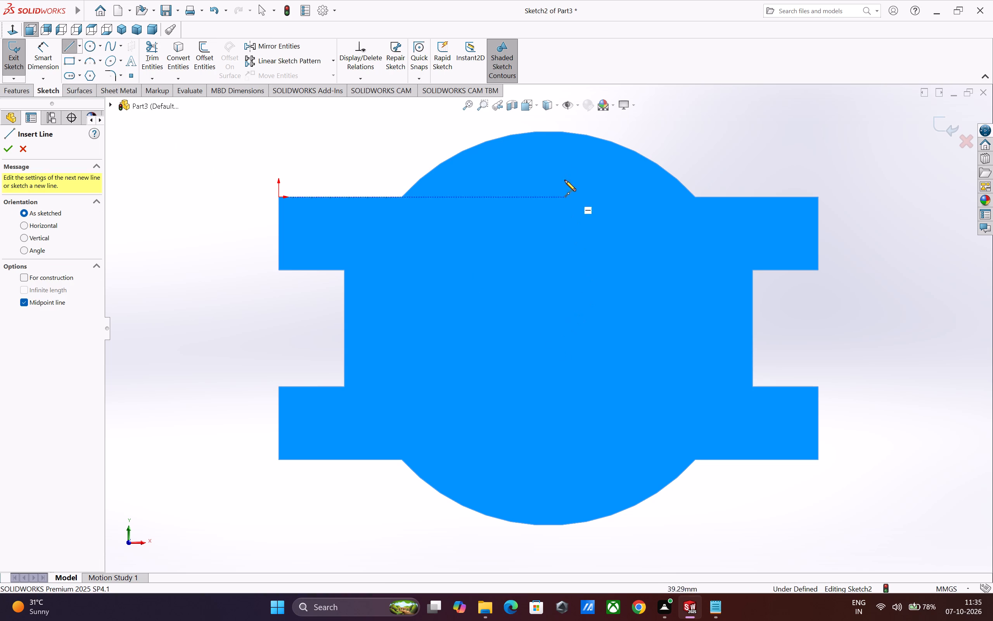
click(548, 239)
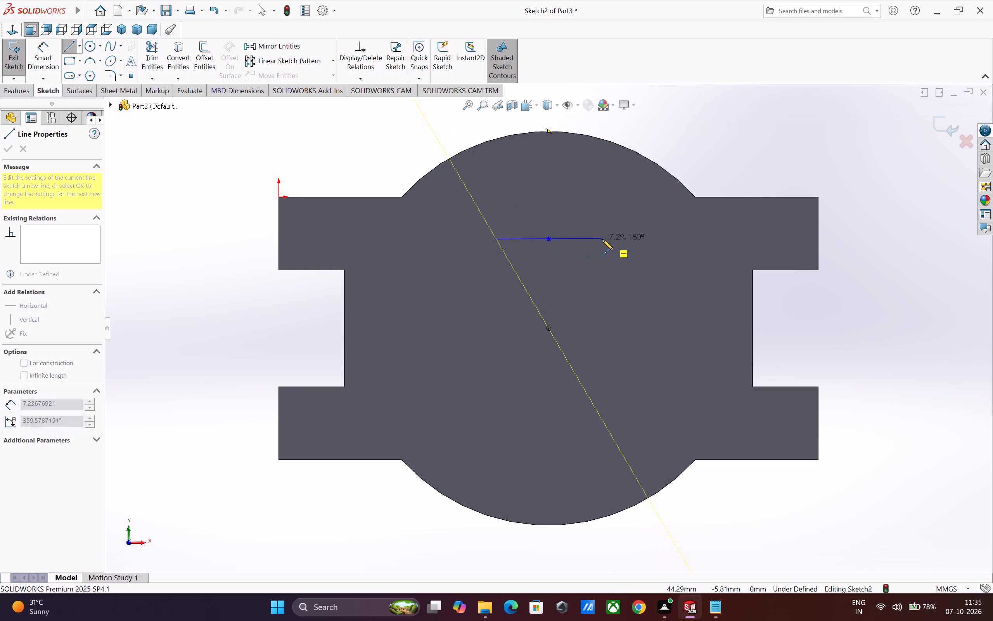
click(623, 239)
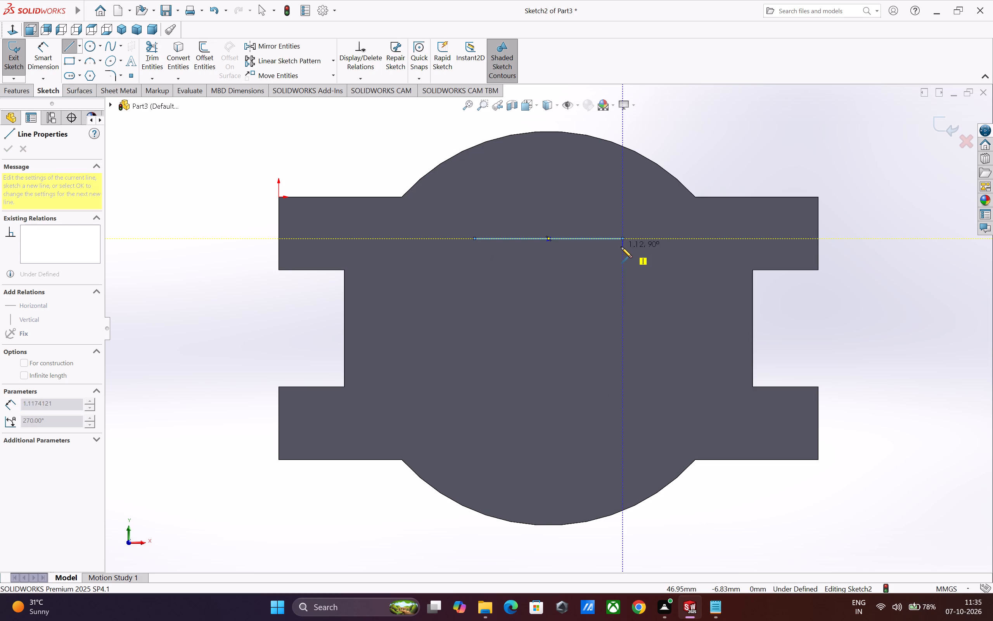
Continue the line into a closed stepped profile, narrow at the top, with a lower block about 34 mm wide and 16 mm high.
click(624, 288)
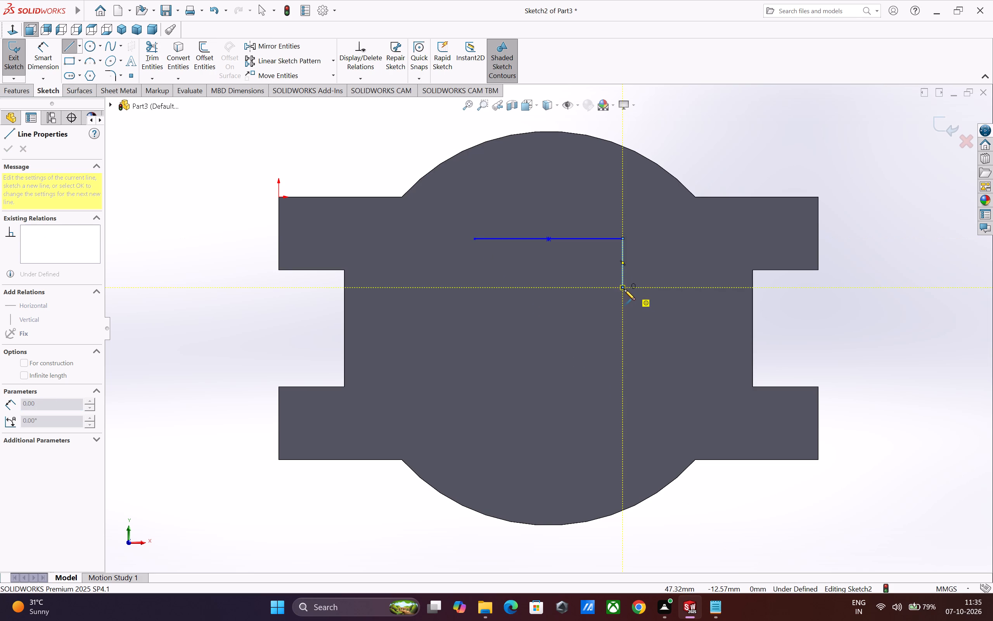
click(648, 287)
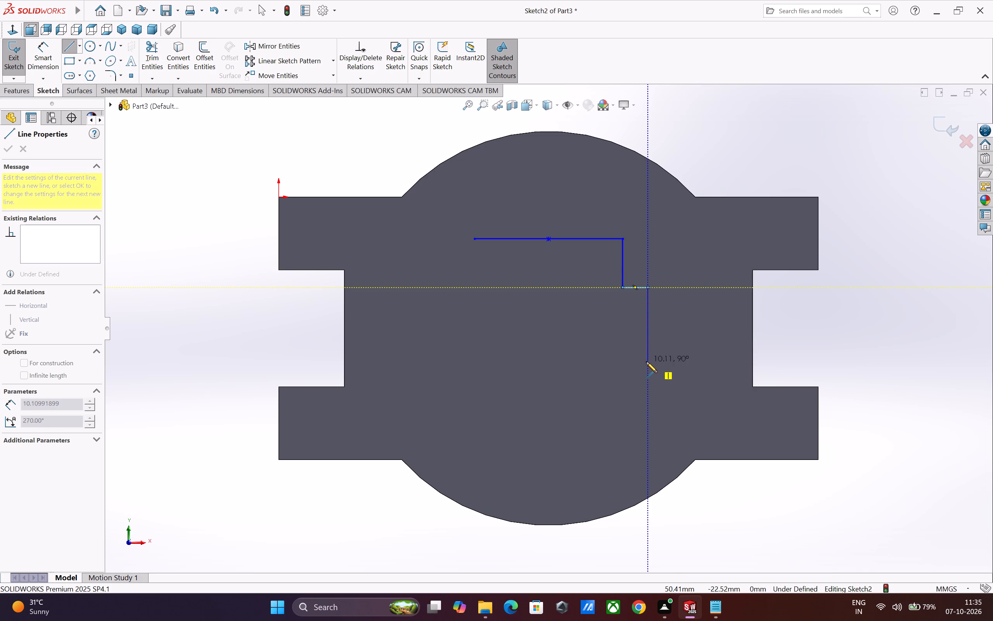
click(649, 407)
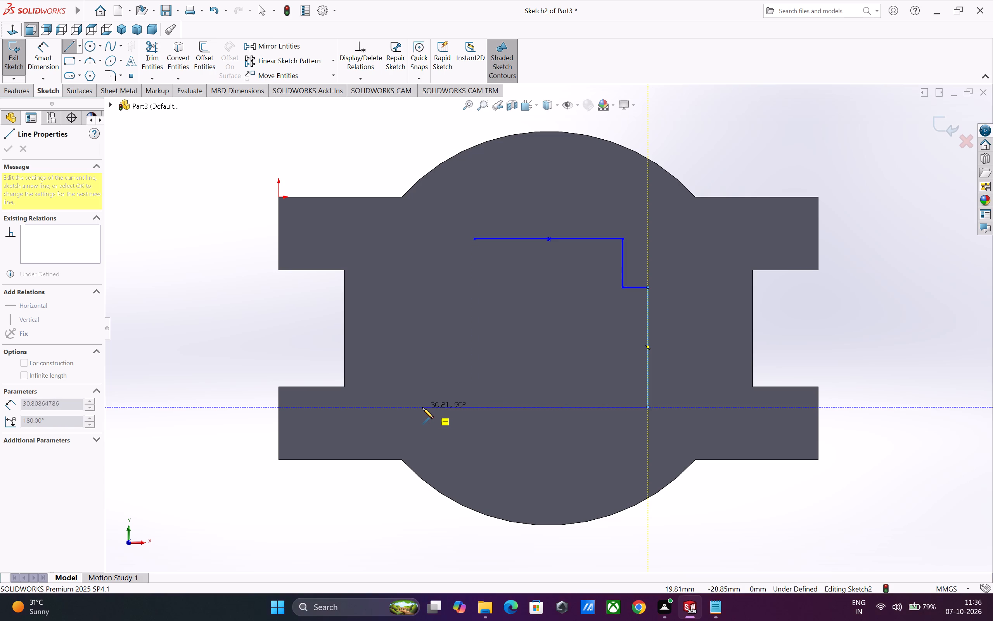
click(398, 408)
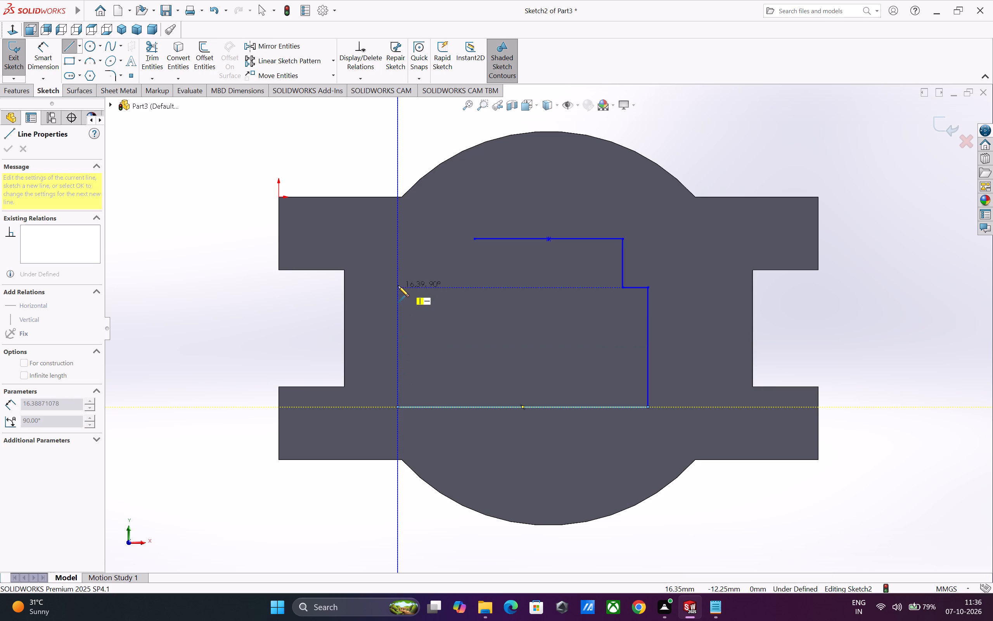
click(398, 288)
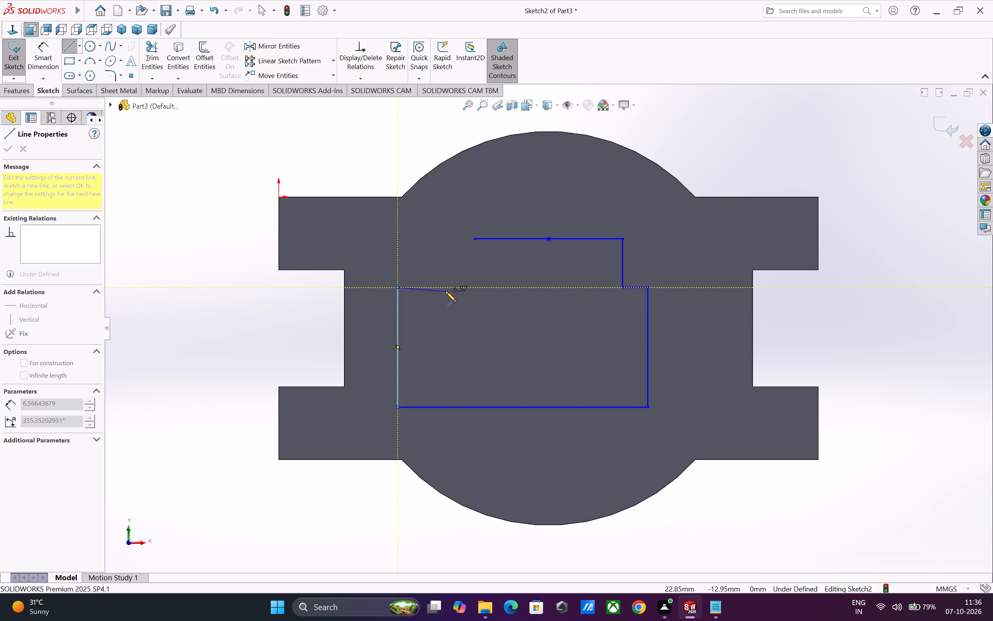
click(469, 288)
click(476, 241)
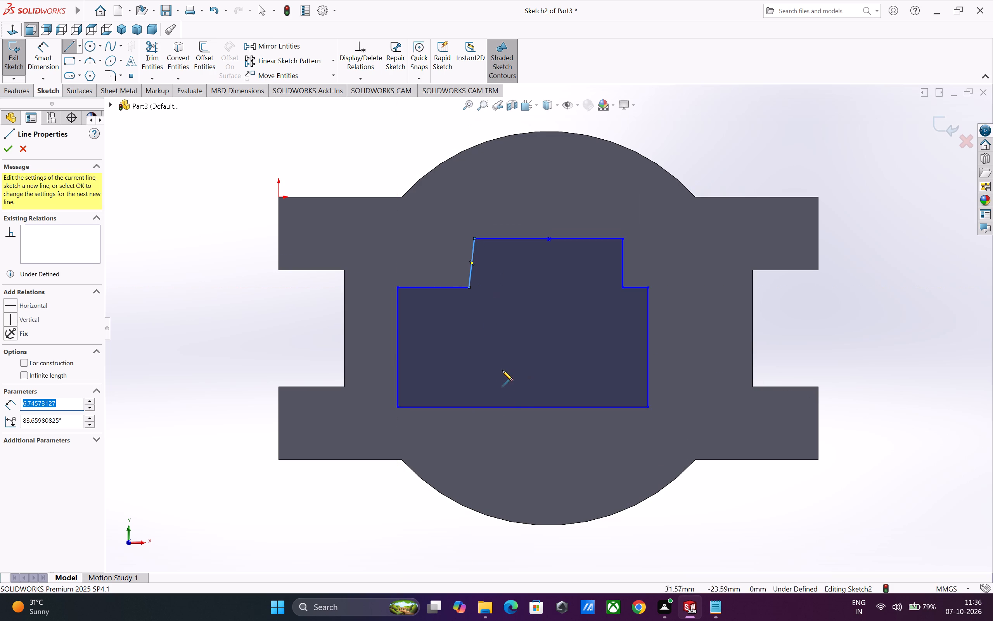
key(Escape)
key(Escape)
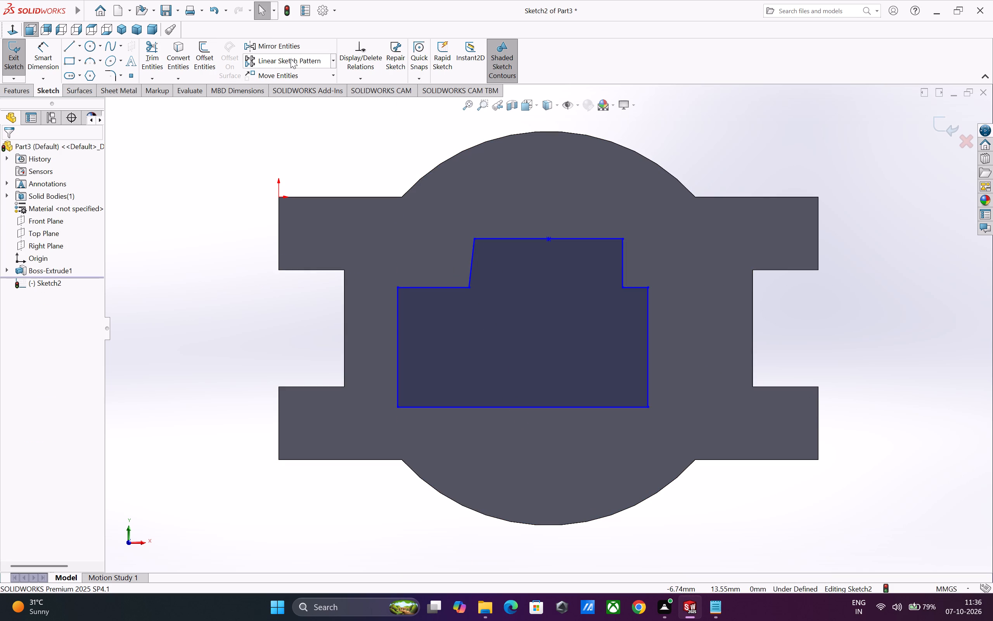
Add a vertical relation to the slanted left side of the profile's narrow upper section.
click(363, 78)
click(368, 102)
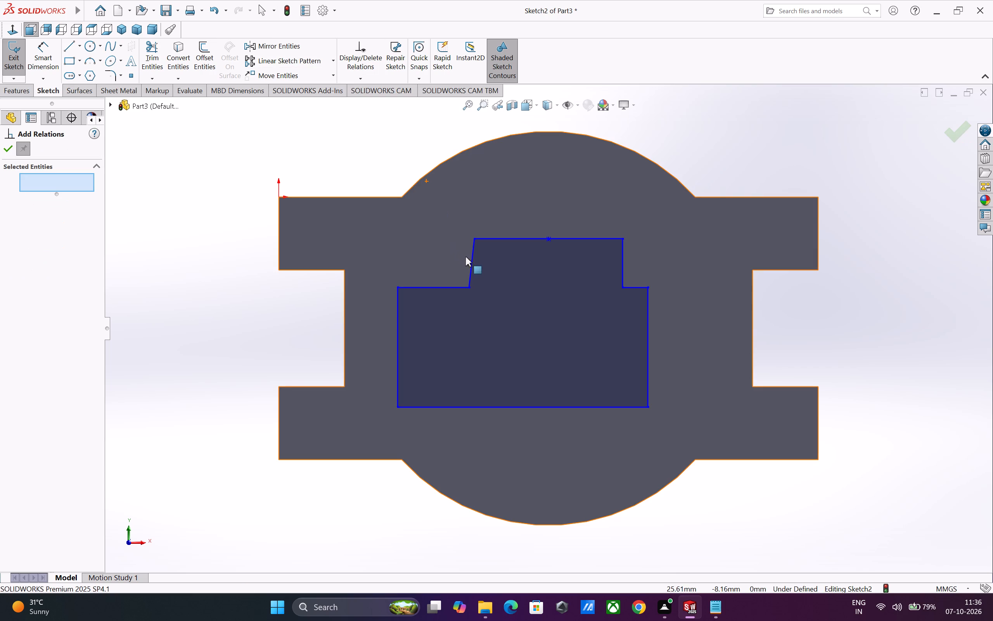
click(471, 264)
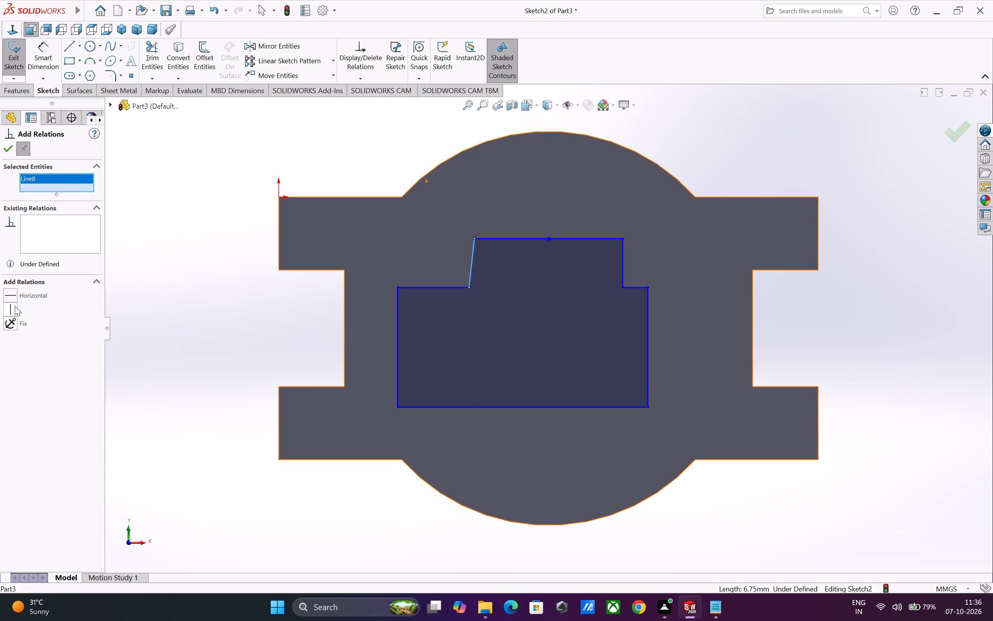
click(17, 306)
click(9, 147)
click(154, 229)
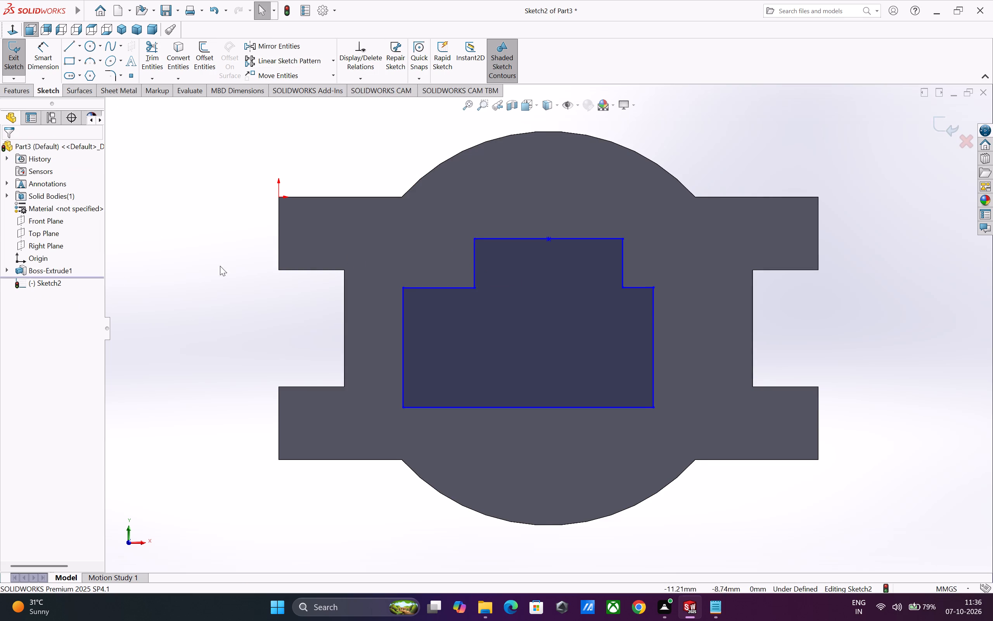
Add a horizontal relation between the profile's lower-right corner and the lower inner corner of the body's right notch.
click(375, 75)
click(374, 98)
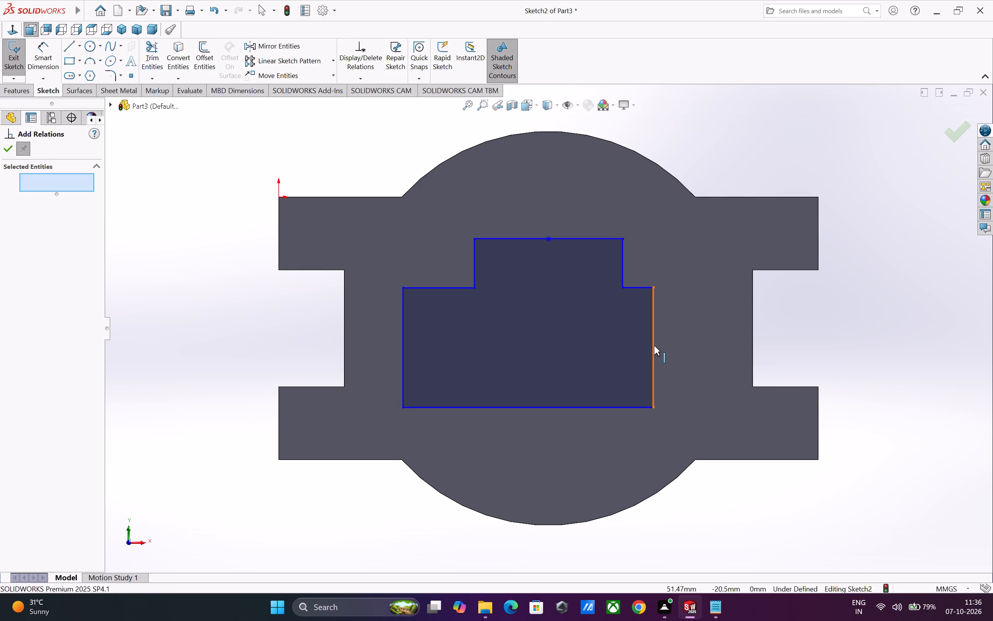
click(653, 347)
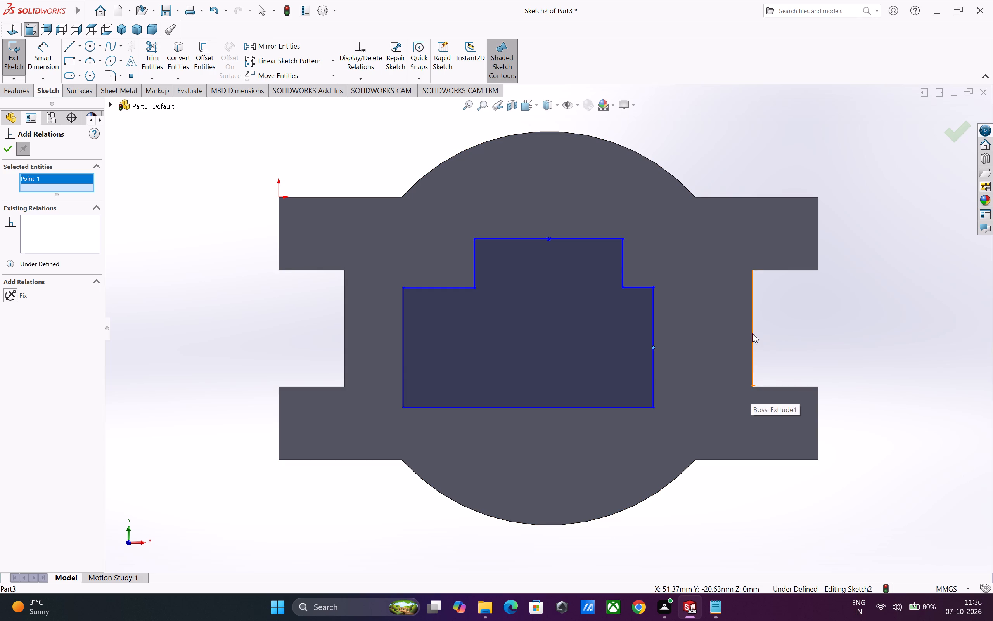
right_click(66, 182)
click(80, 186)
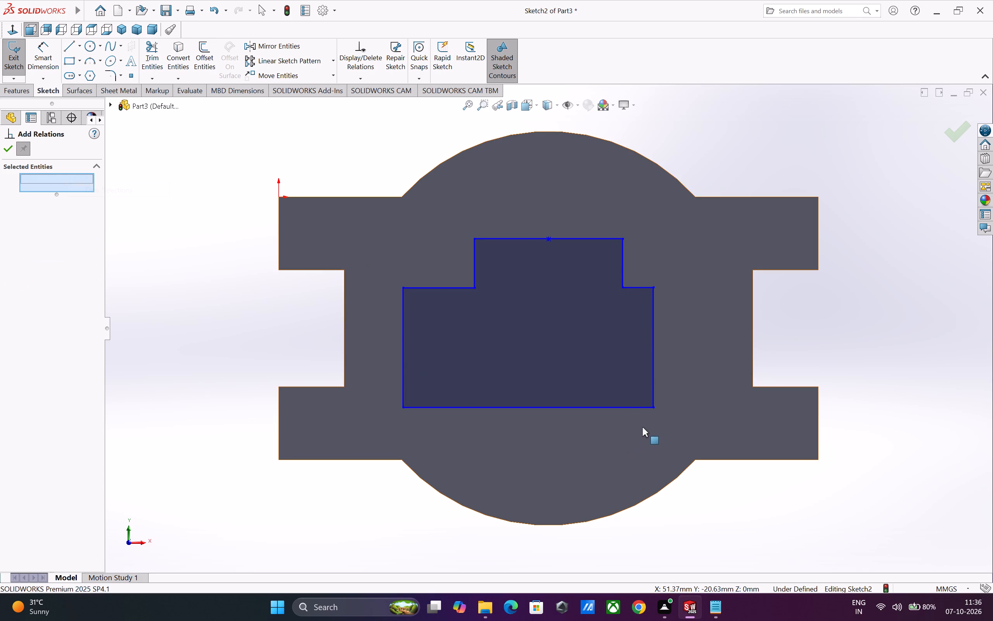
click(654, 406)
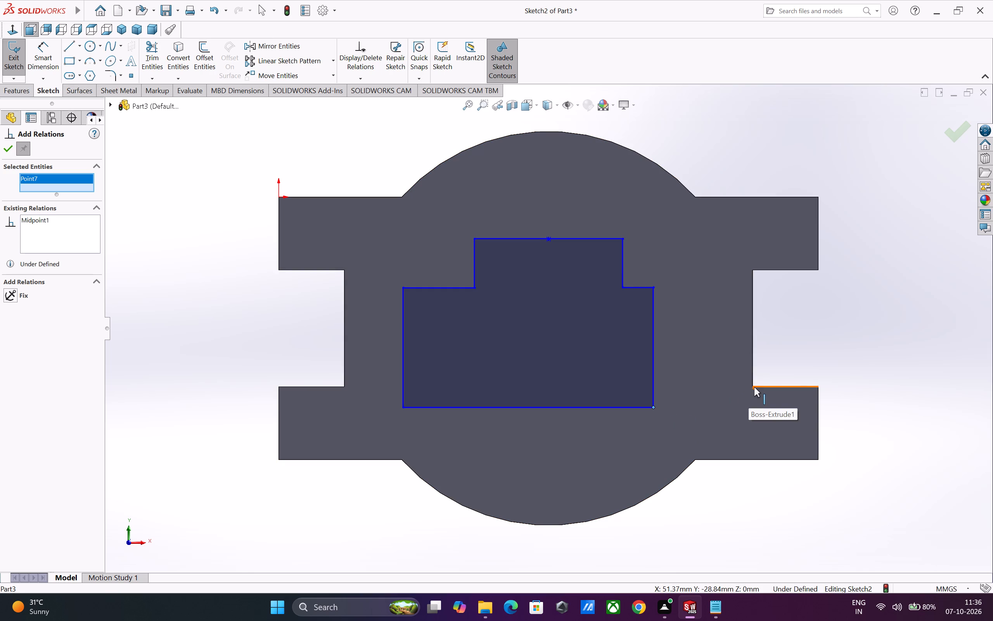
click(753, 386)
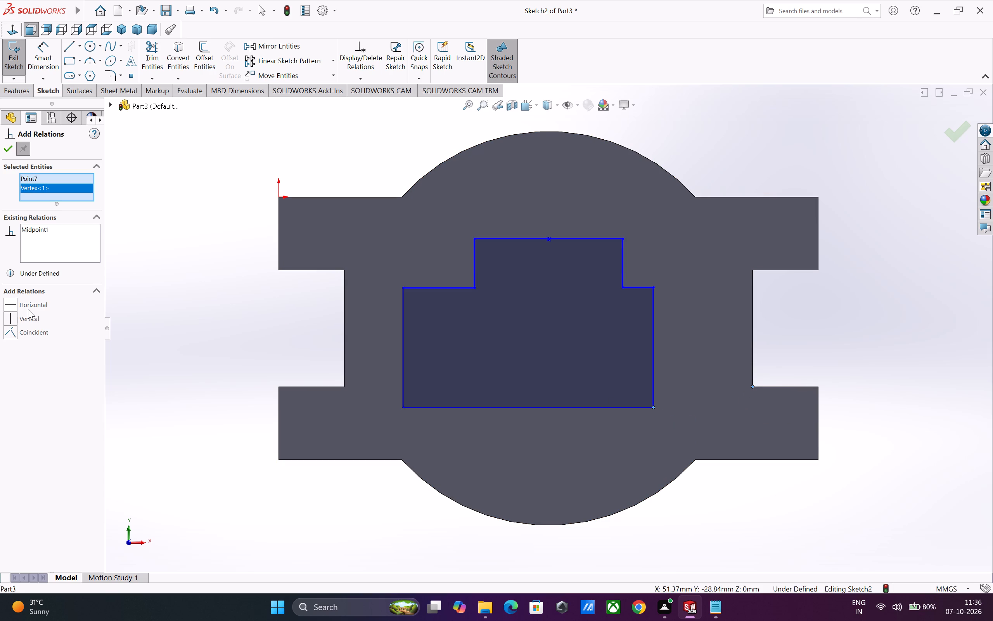
click(28, 309)
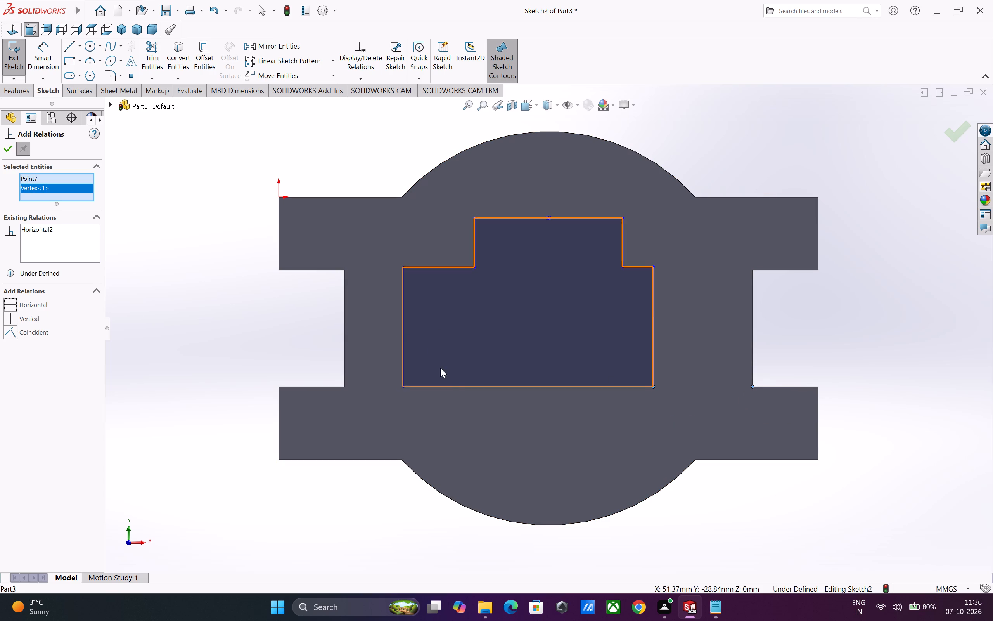
click(9, 149)
Dimension the profile's top horizontal edge to 20 mm.
drag(50, 53, 56, 59)
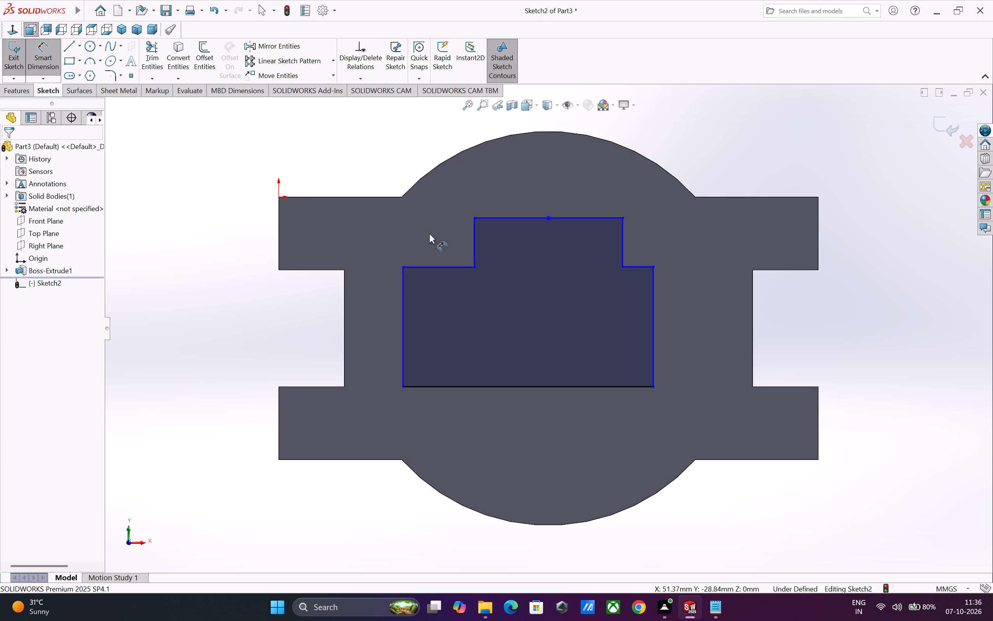
click(544, 216)
click(536, 200)
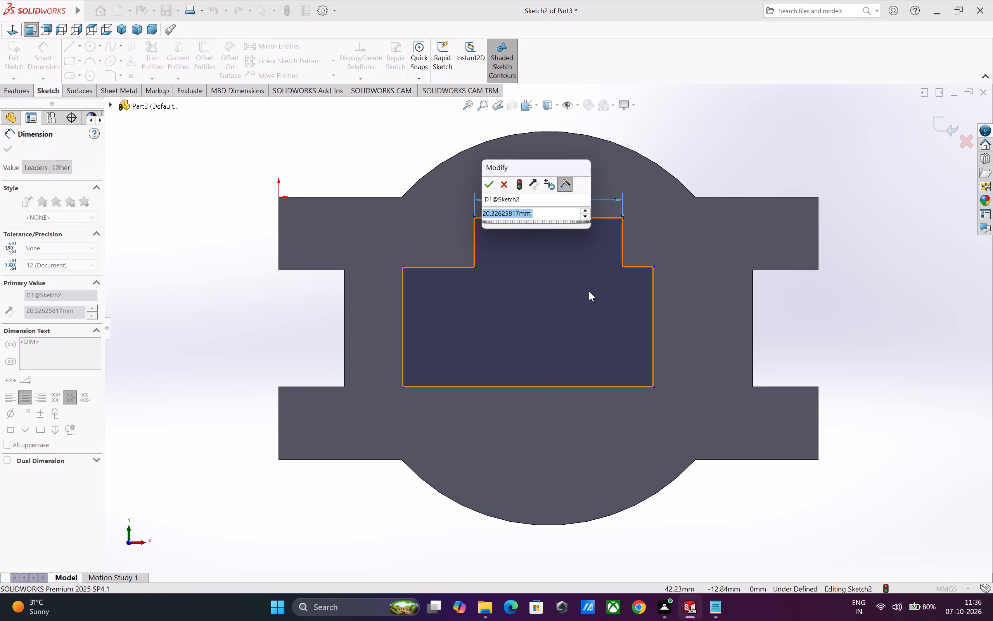
key(2)
key(0)
key(Return)
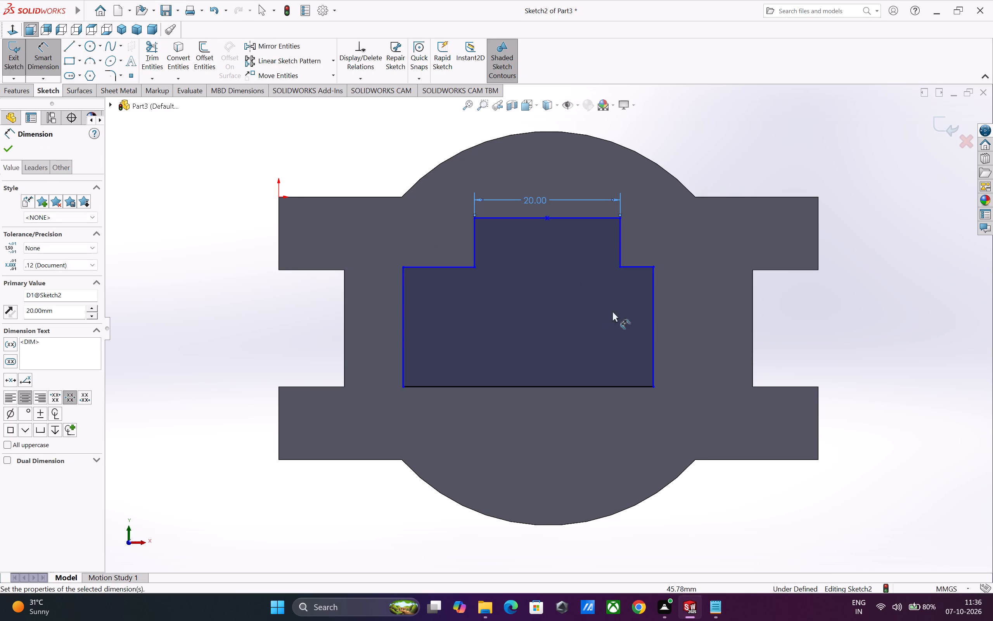
Dimension the right and left vertical edges of the profile's lower block to 16 mm each.
click(654, 319)
click(672, 320)
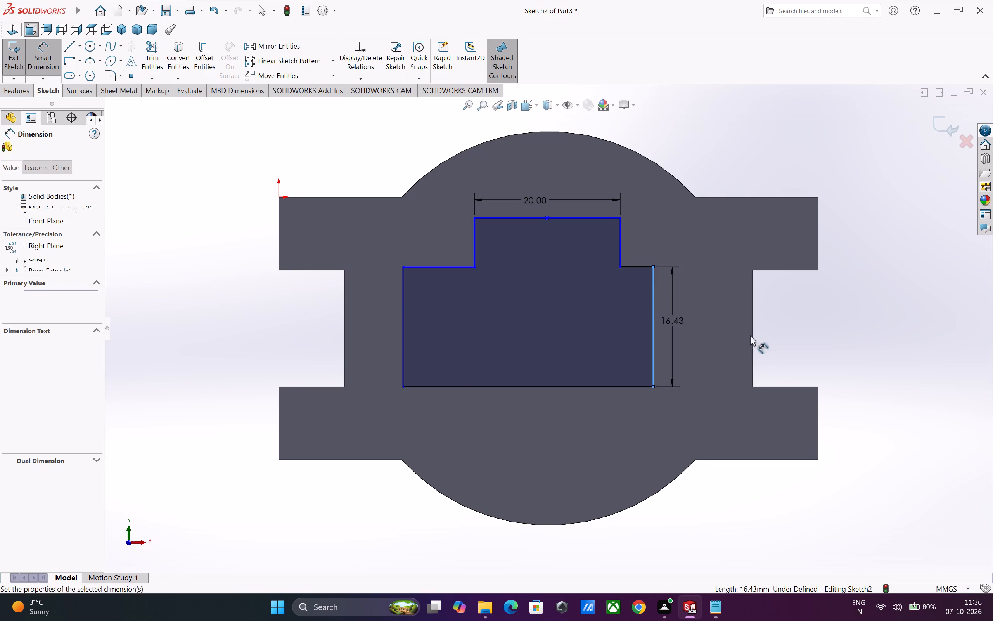
key(1)
key(6)
key(Return)
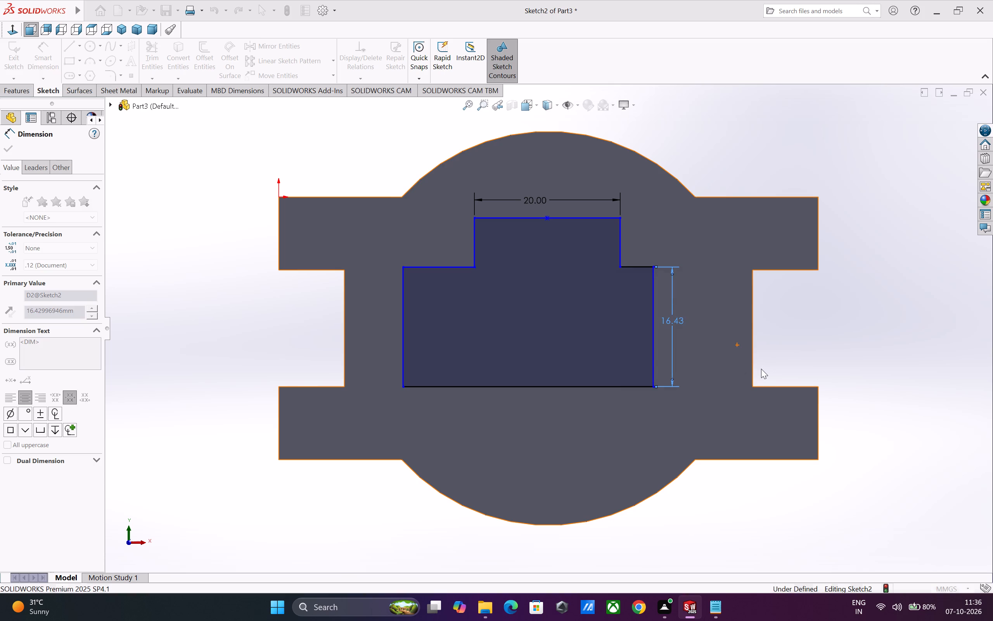
click(401, 330)
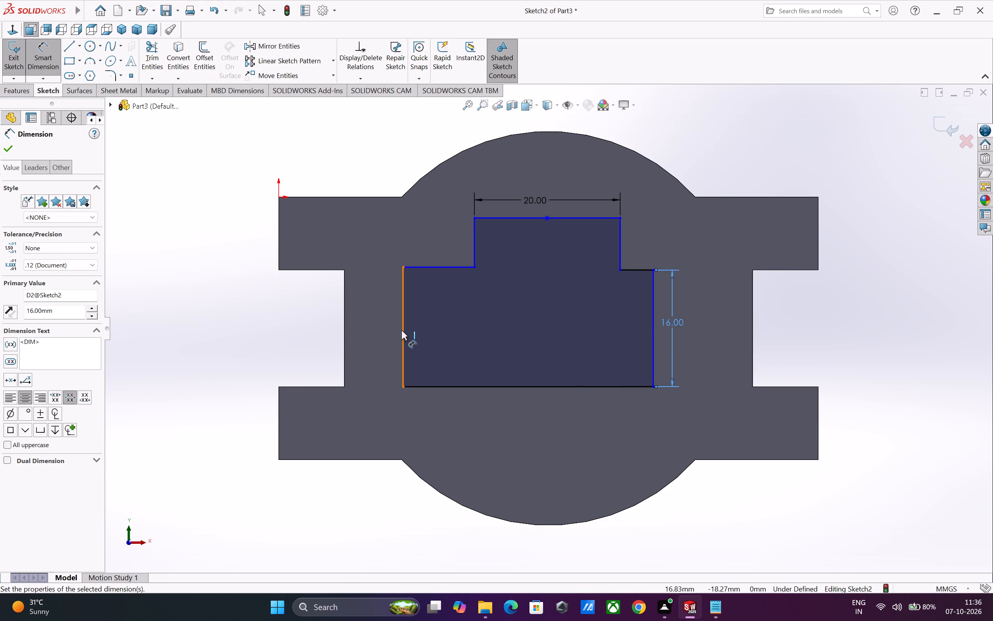
click(366, 328)
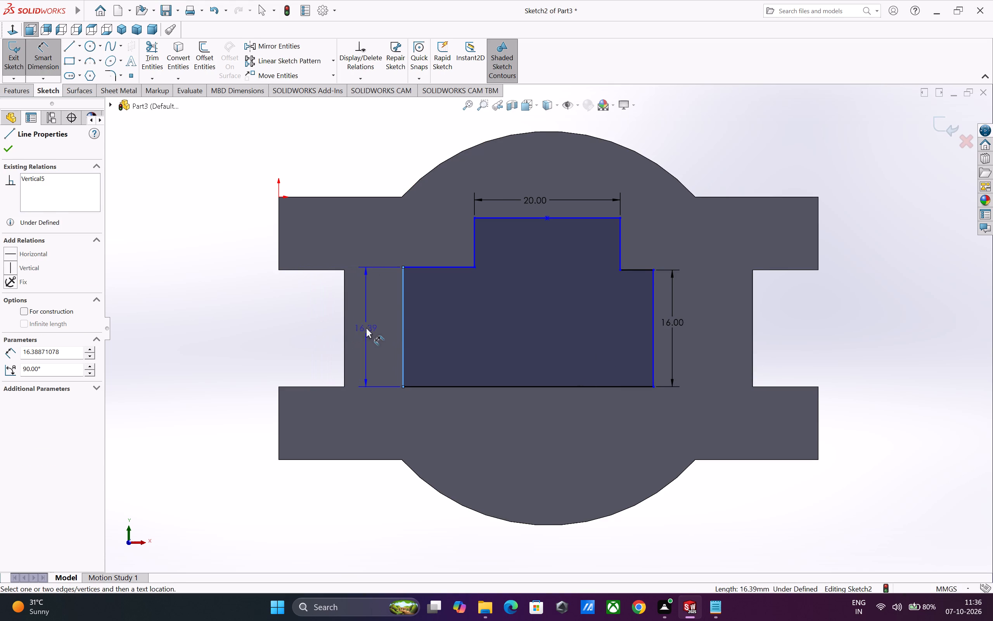
key(1)
key(6)
key(Return)
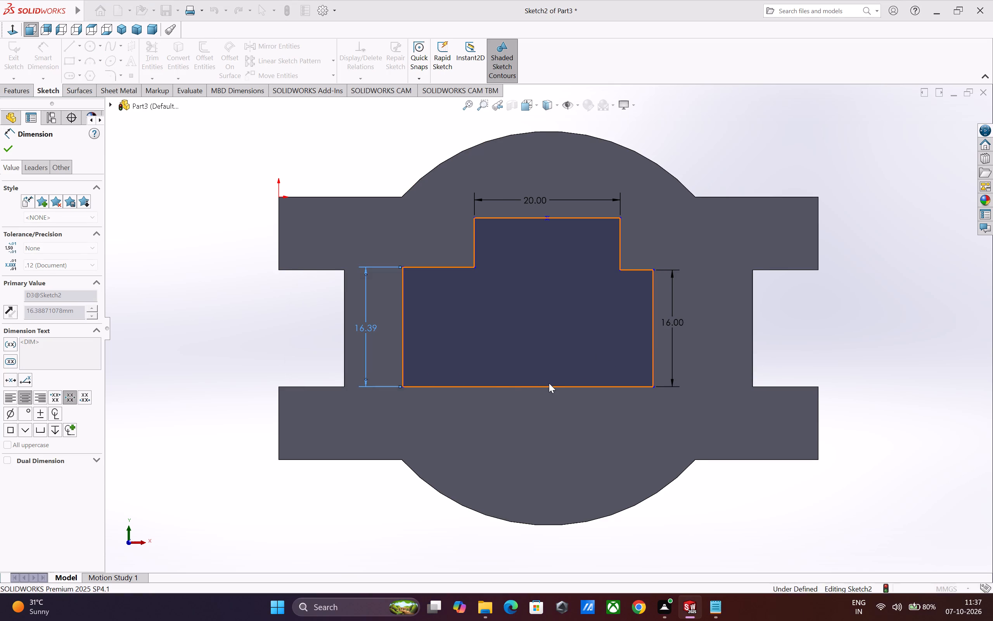
Dimension the profile's bottom horizontal edge to 34 mm.
click(536, 387)
click(533, 408)
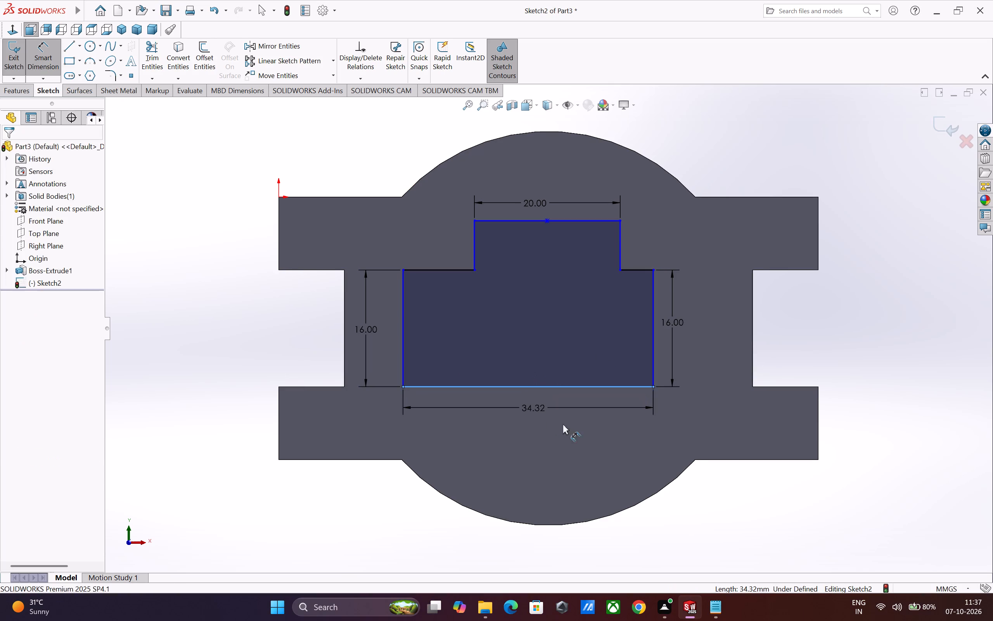
text(34)
key(Return)
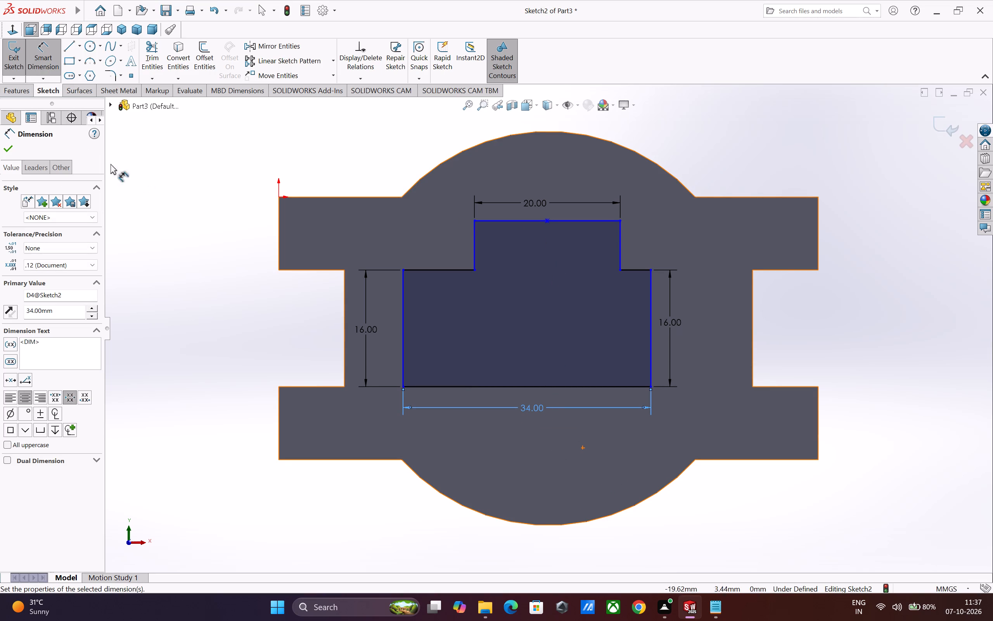
click(2, 149)
Add a vertical relation between the midpoints of the stepped profile's top and bottom horizontal edges.
click(362, 75)
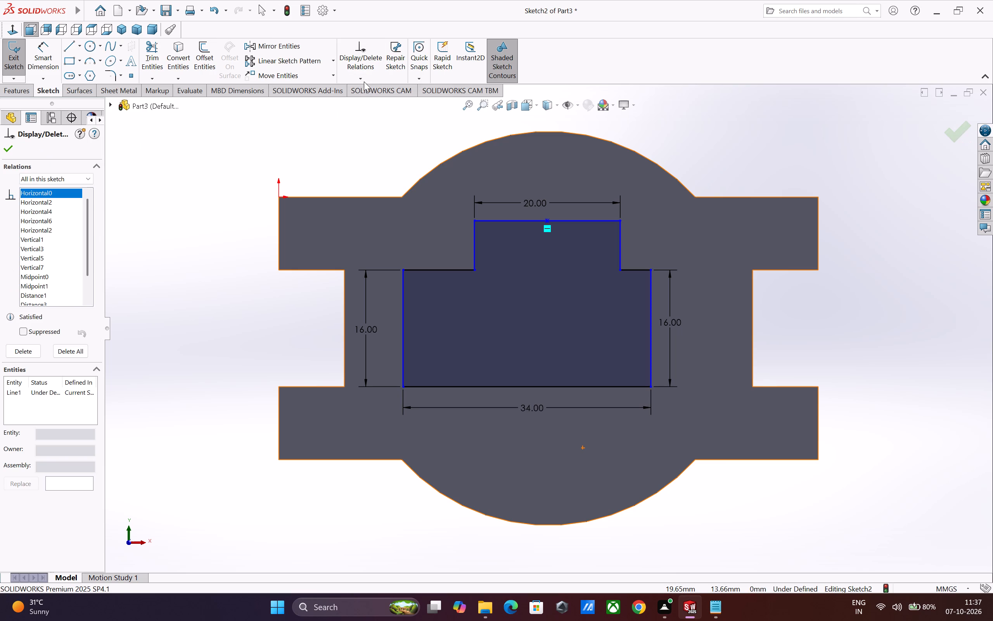
click(363, 81)
click(371, 101)
click(546, 220)
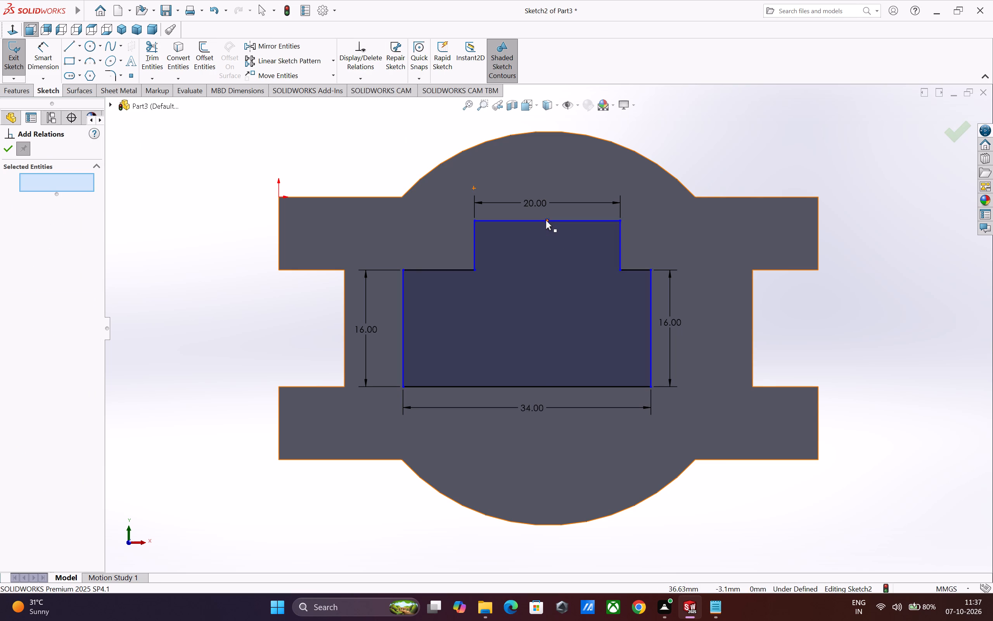
click(526, 388)
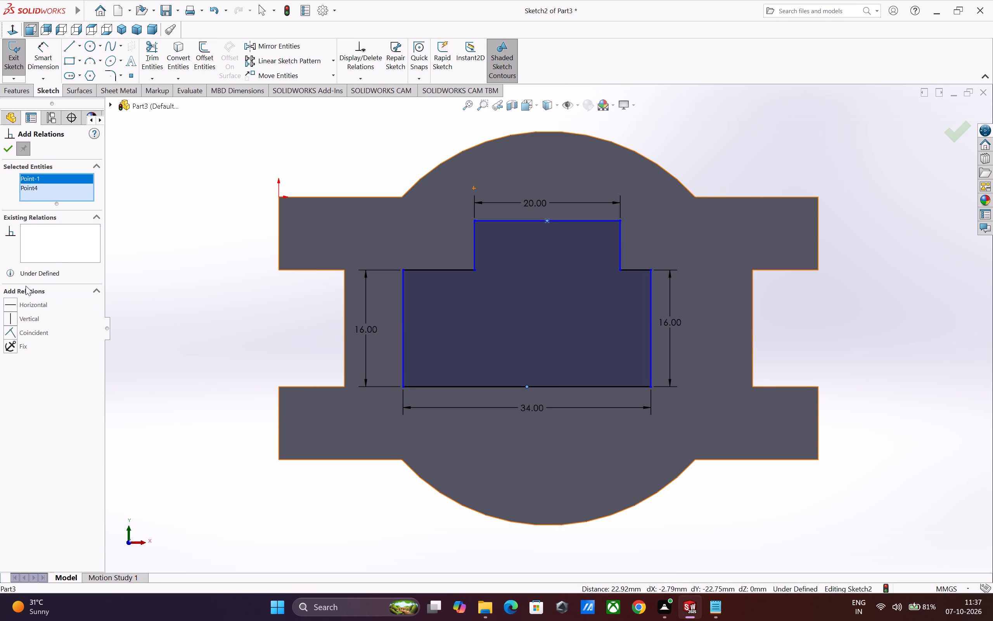
click(25, 317)
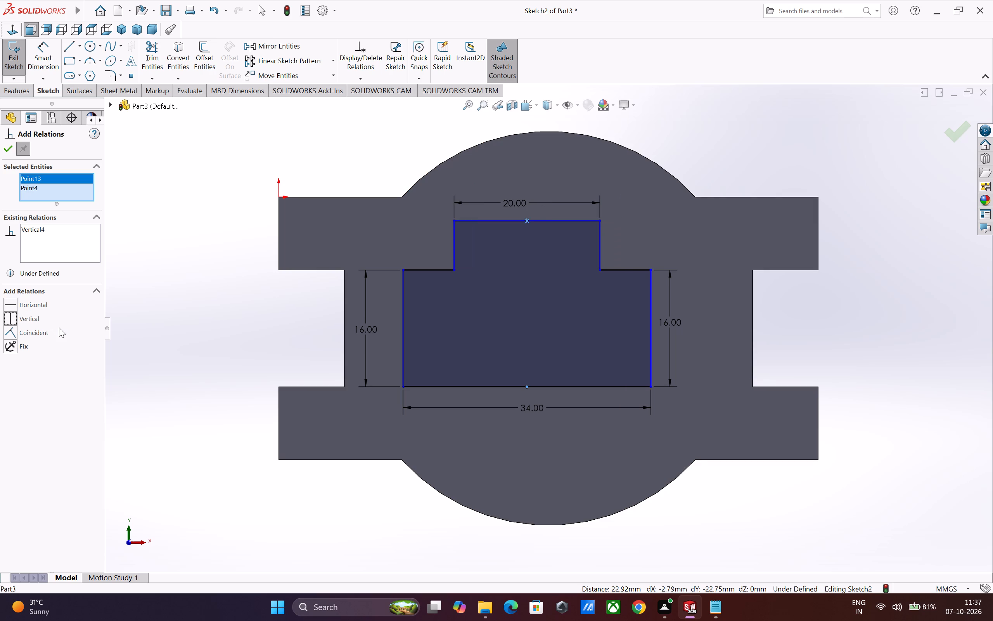
click(10, 149)
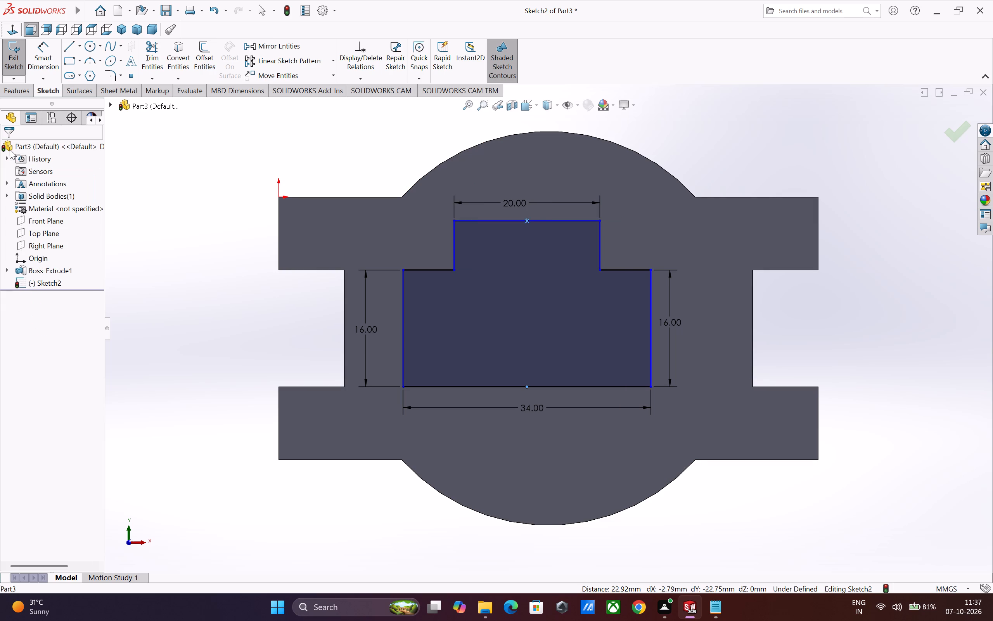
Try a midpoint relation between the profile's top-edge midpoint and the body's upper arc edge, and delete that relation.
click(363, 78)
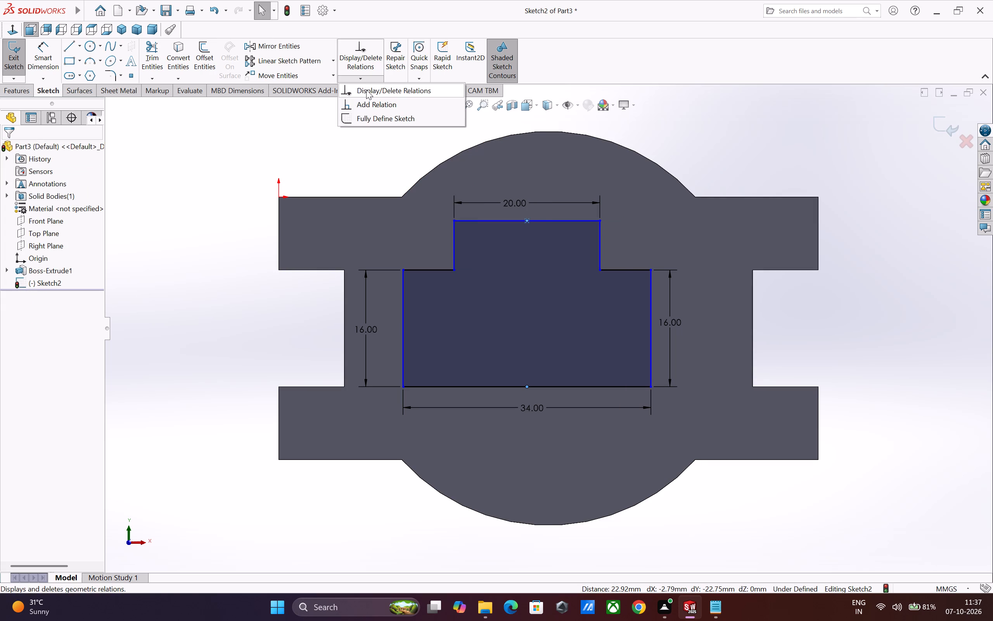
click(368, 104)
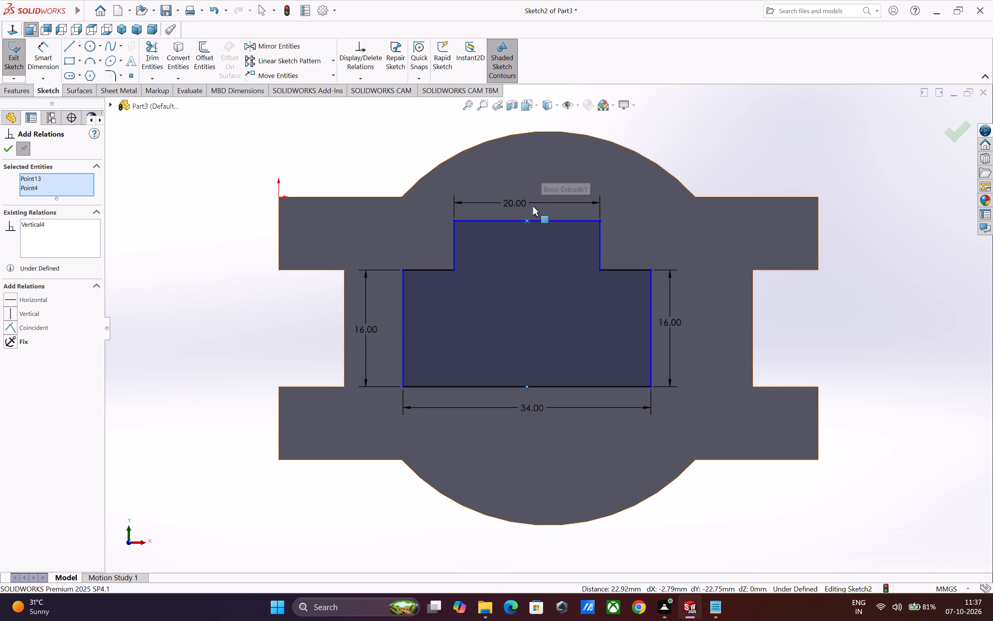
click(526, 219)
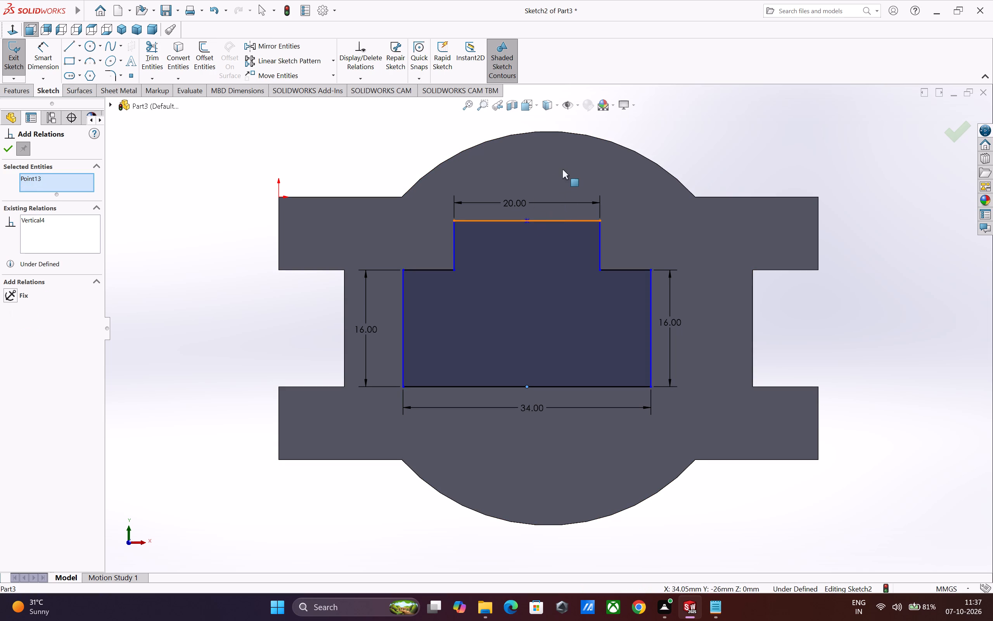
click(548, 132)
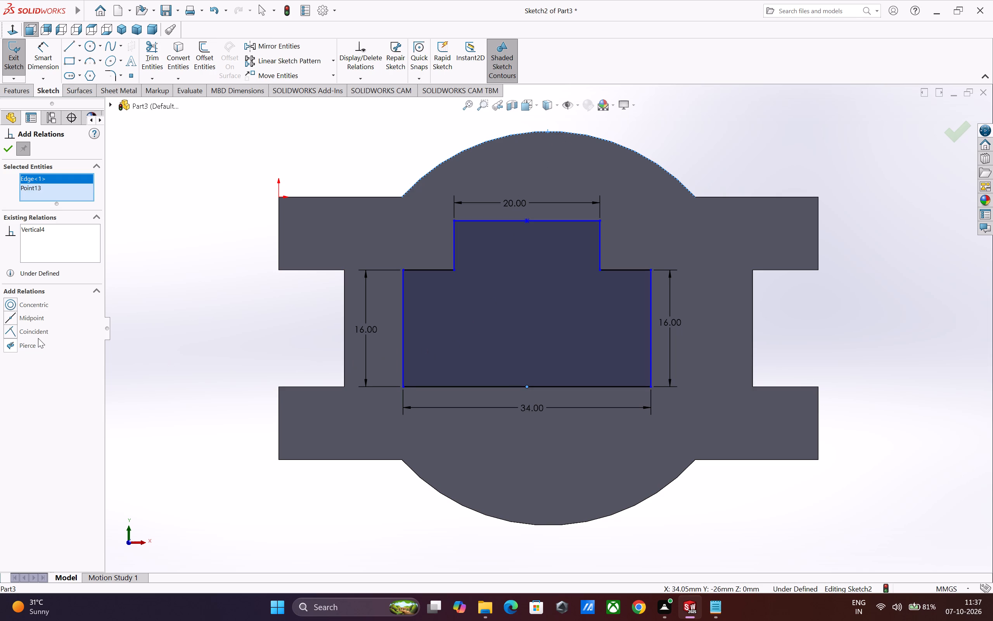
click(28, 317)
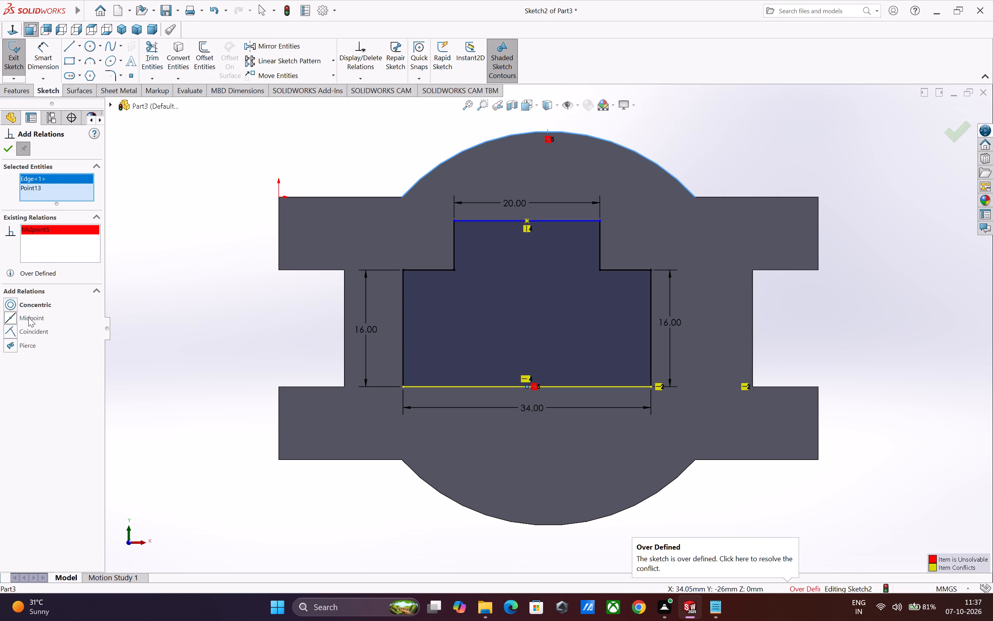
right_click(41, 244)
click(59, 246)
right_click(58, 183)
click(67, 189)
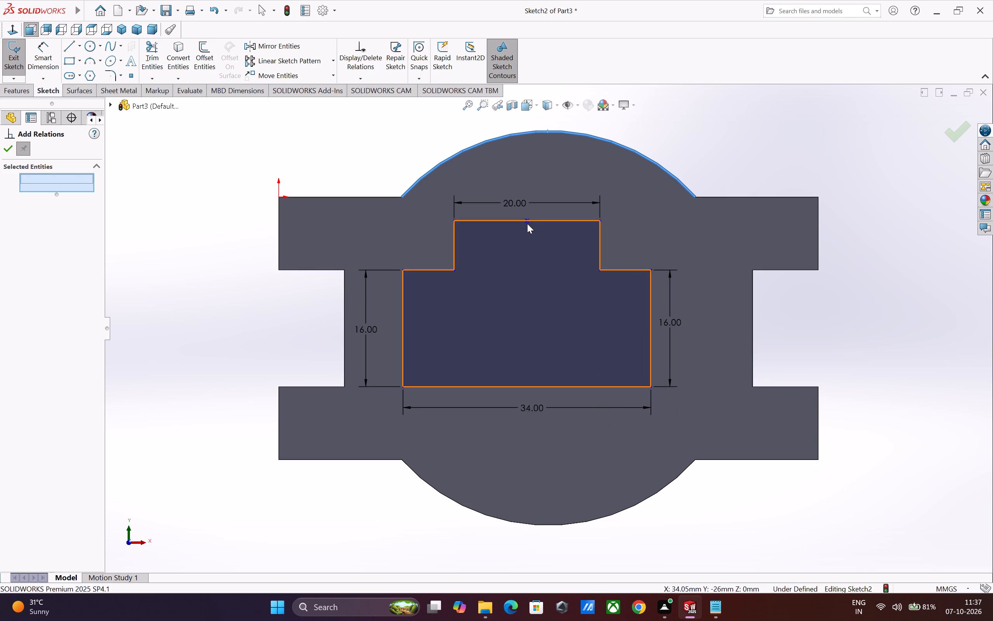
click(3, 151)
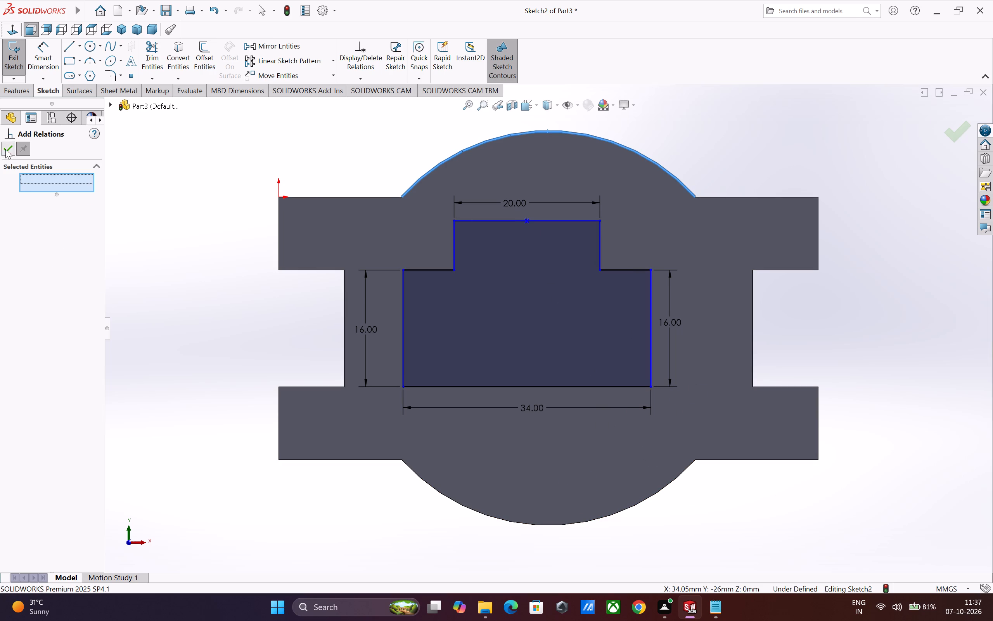
Start a Smart Dimension for the stepped profile sketch.
click(42, 60)
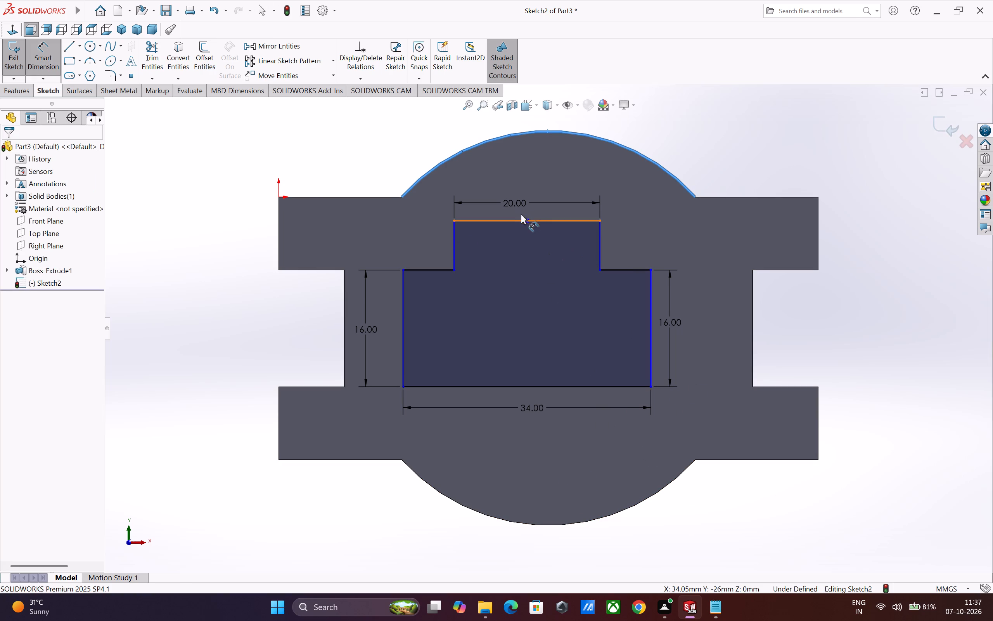
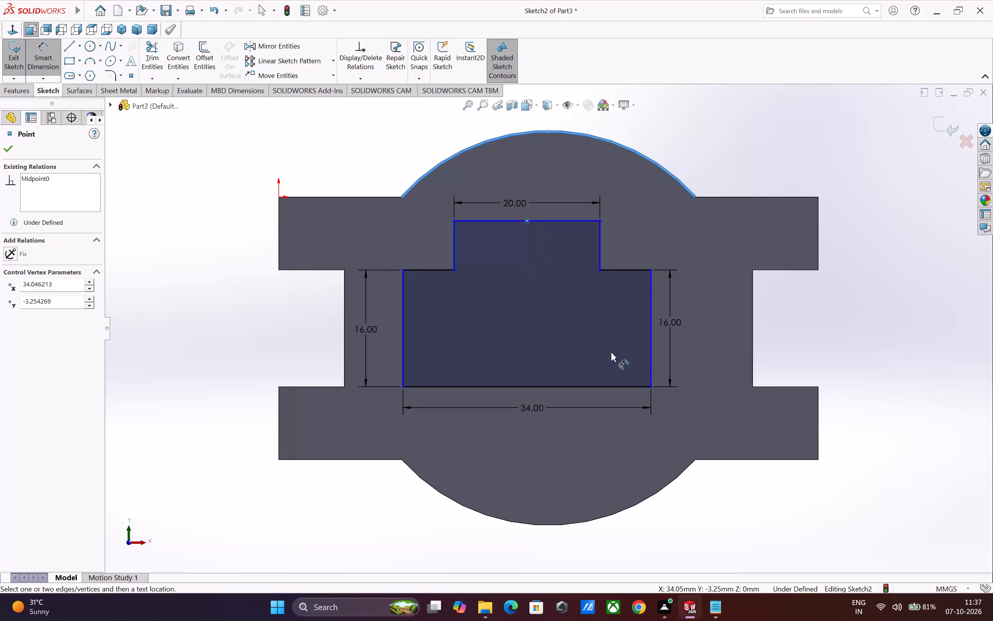
Dimension the horizontal distance from the profile's top-edge midpoint to the body's right notch edge as 56/2 (28 mm).
click(752, 324)
click(661, 519)
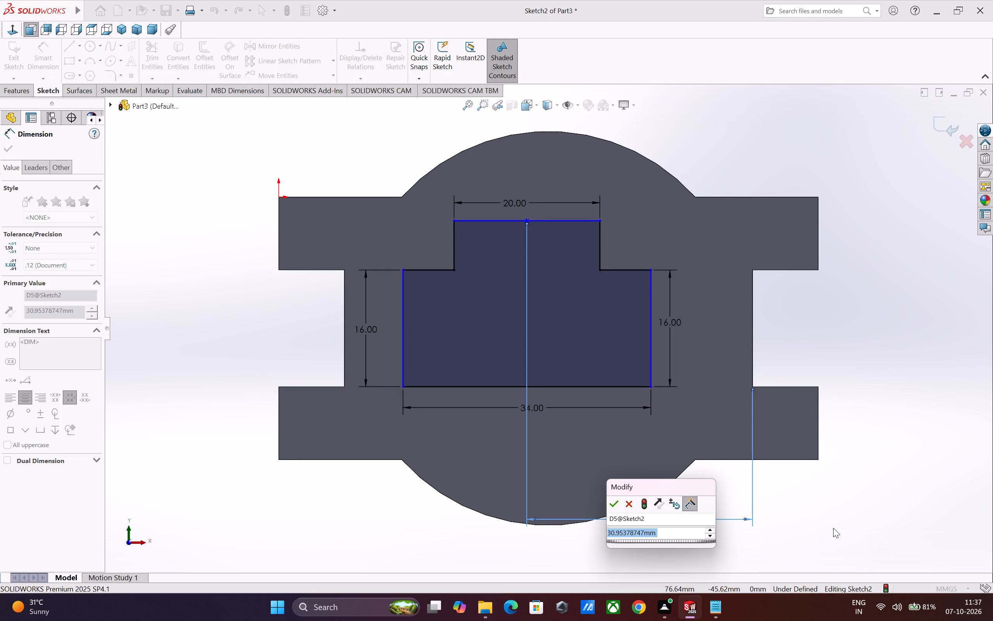
key(5)
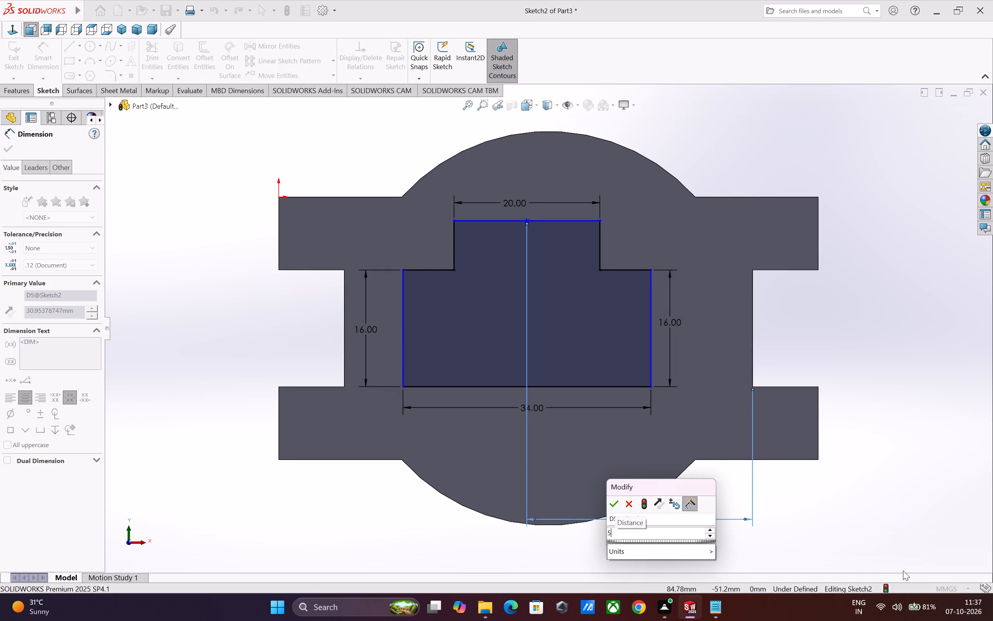
key(6)
key(slash)
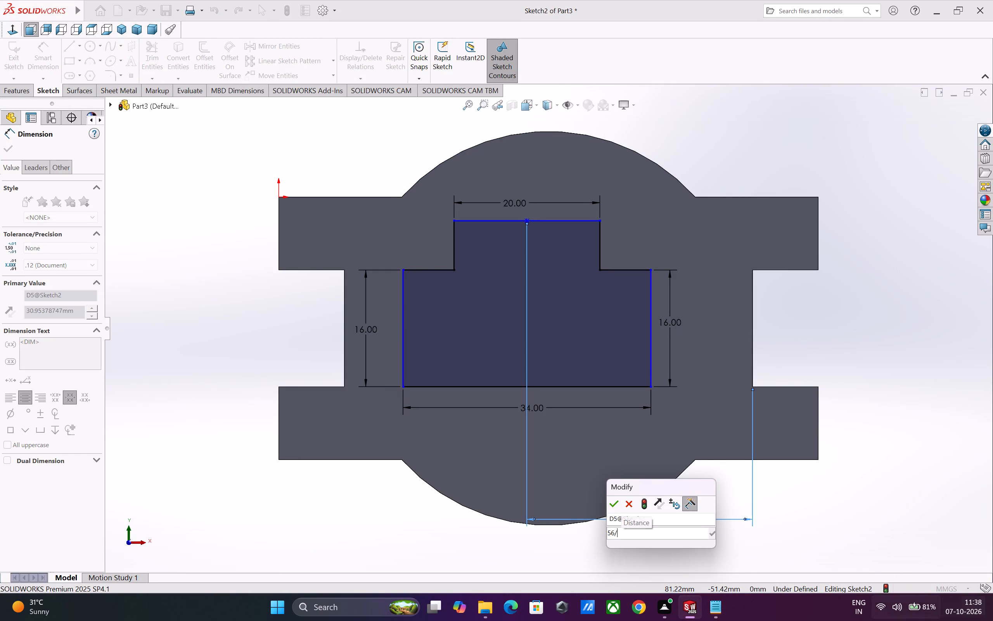
key(2)
key(Return)
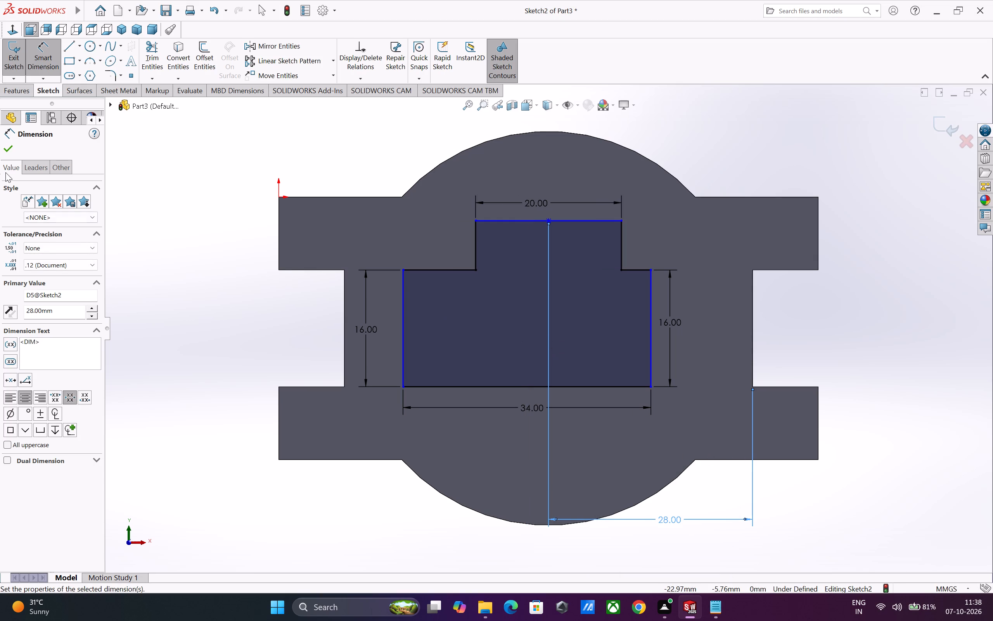
click(4, 149)
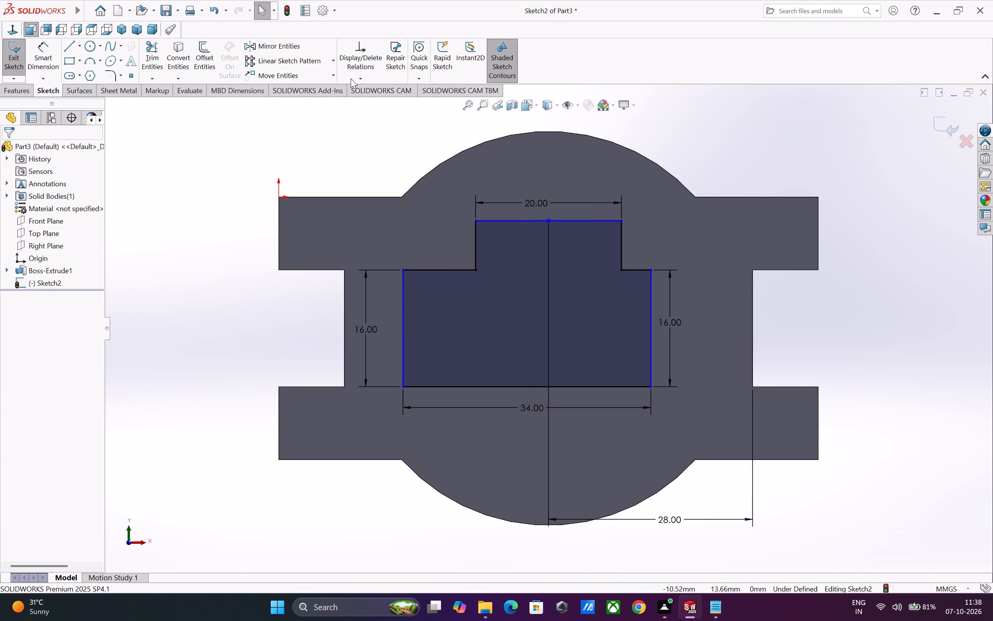
Add a vertical relation between the midpoints of the stepped profile's top and bottom horizontal edges.
click(370, 76)
click(375, 104)
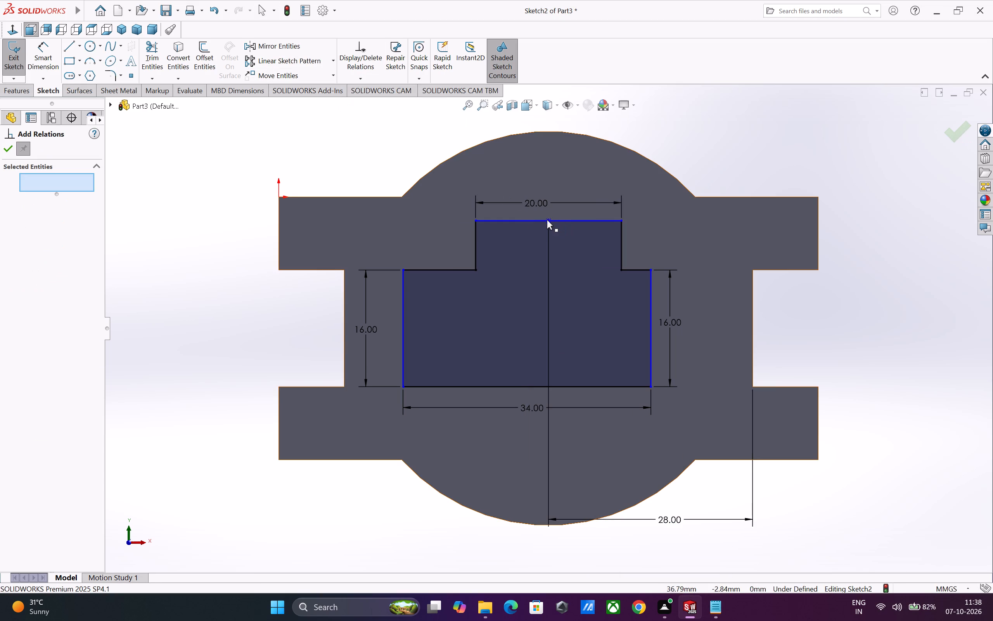
click(548, 220)
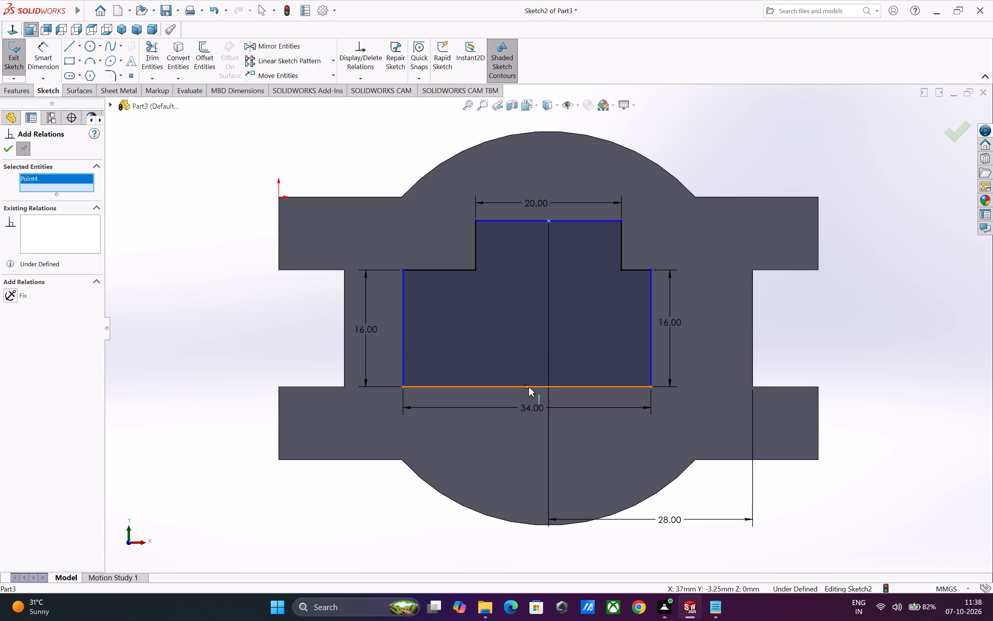
click(526, 387)
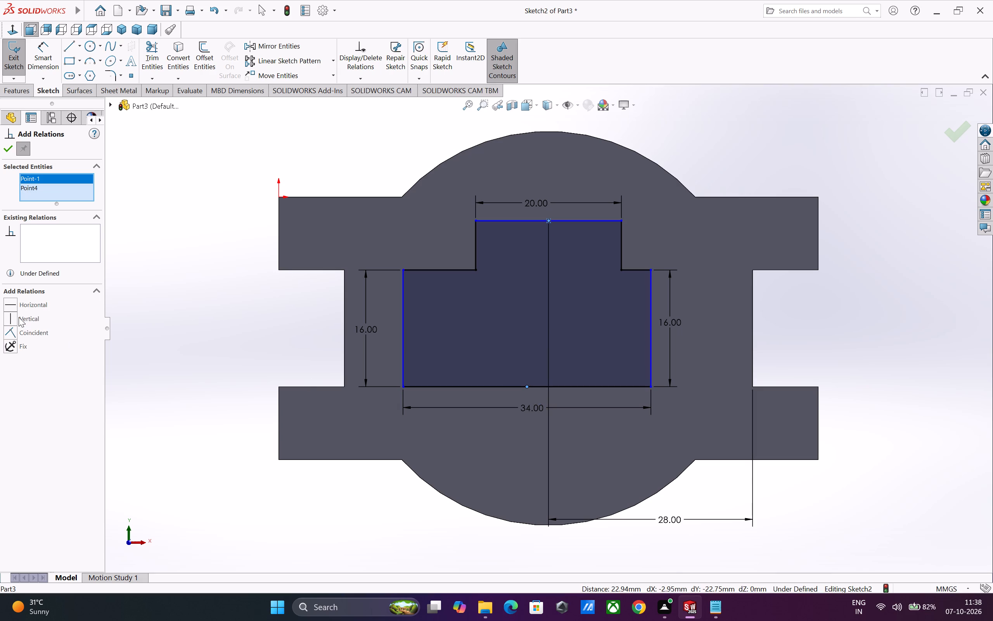
click(14, 319)
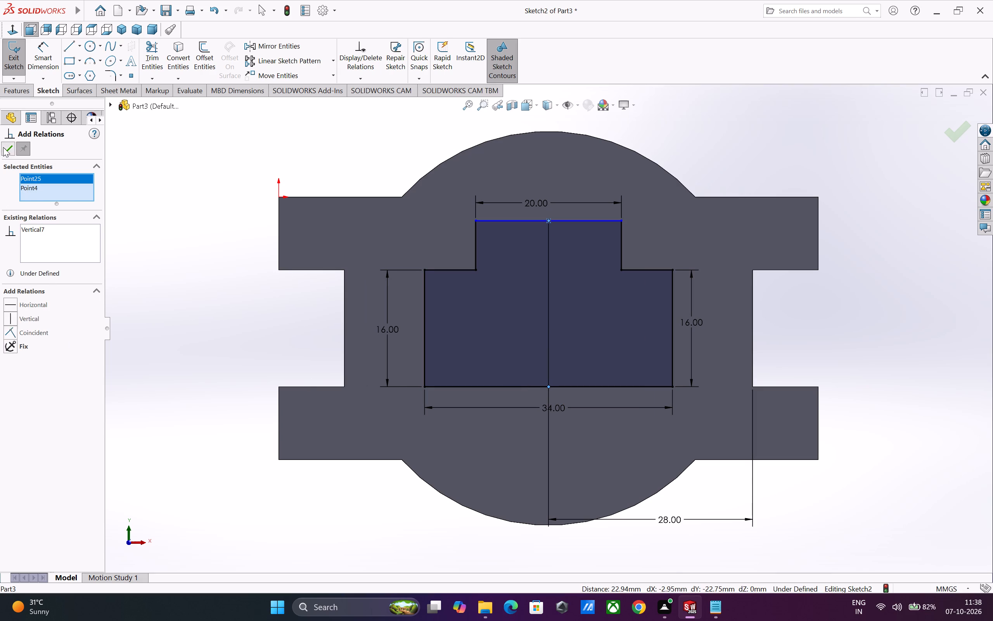
click(3, 147)
click(192, 331)
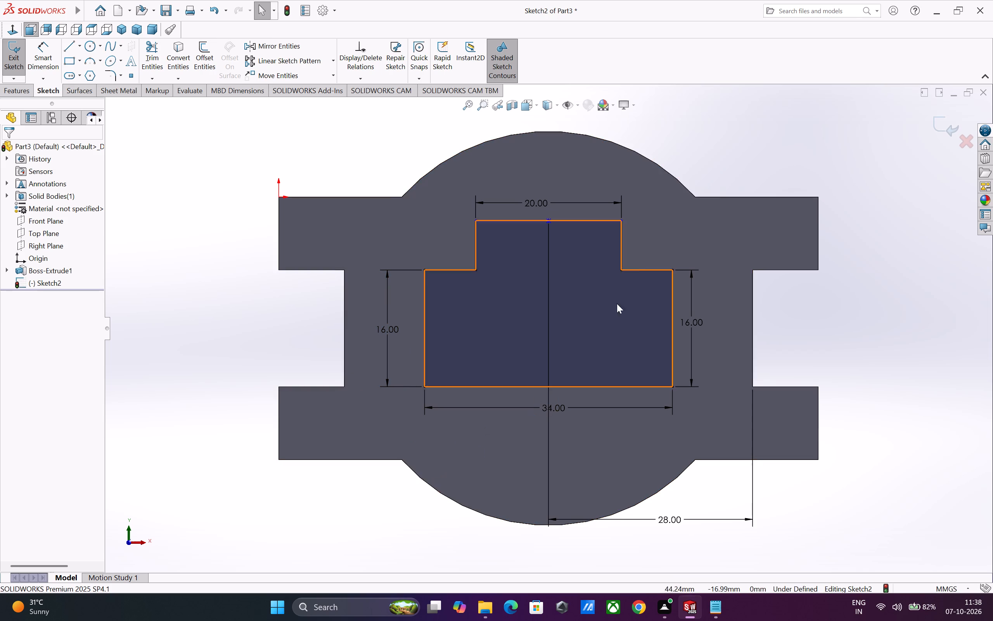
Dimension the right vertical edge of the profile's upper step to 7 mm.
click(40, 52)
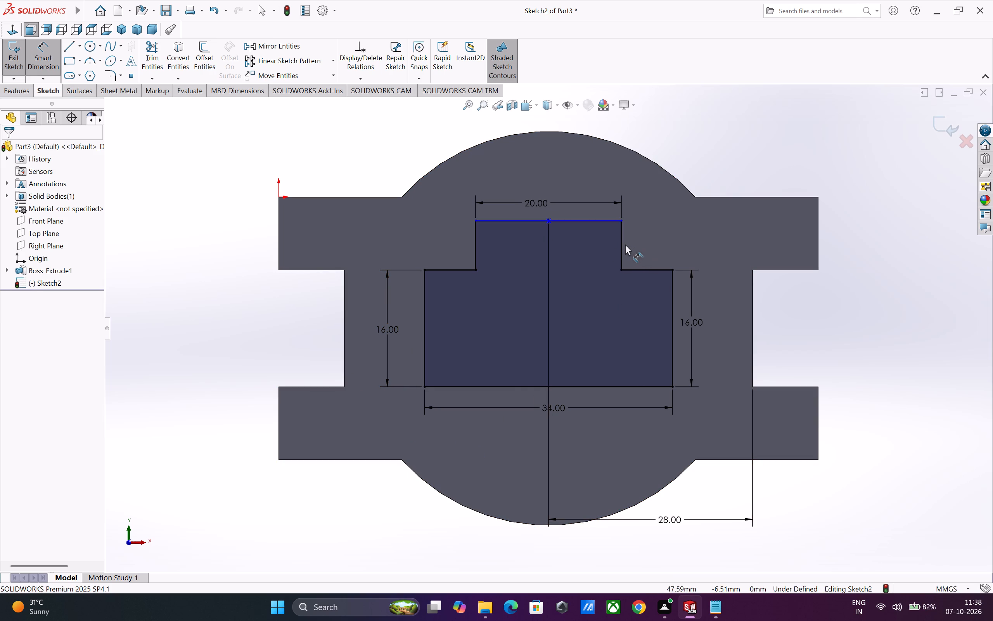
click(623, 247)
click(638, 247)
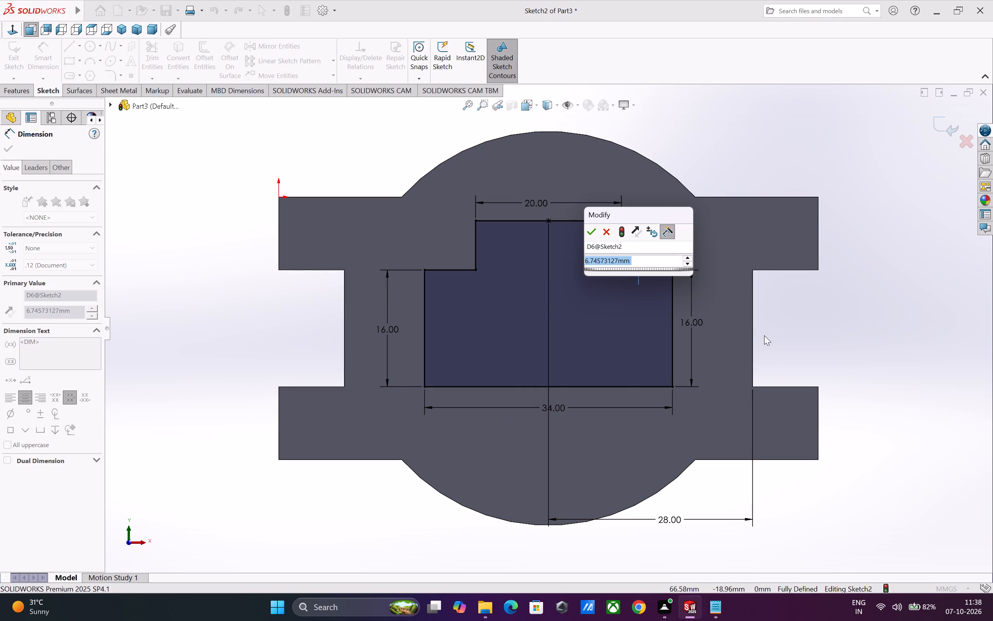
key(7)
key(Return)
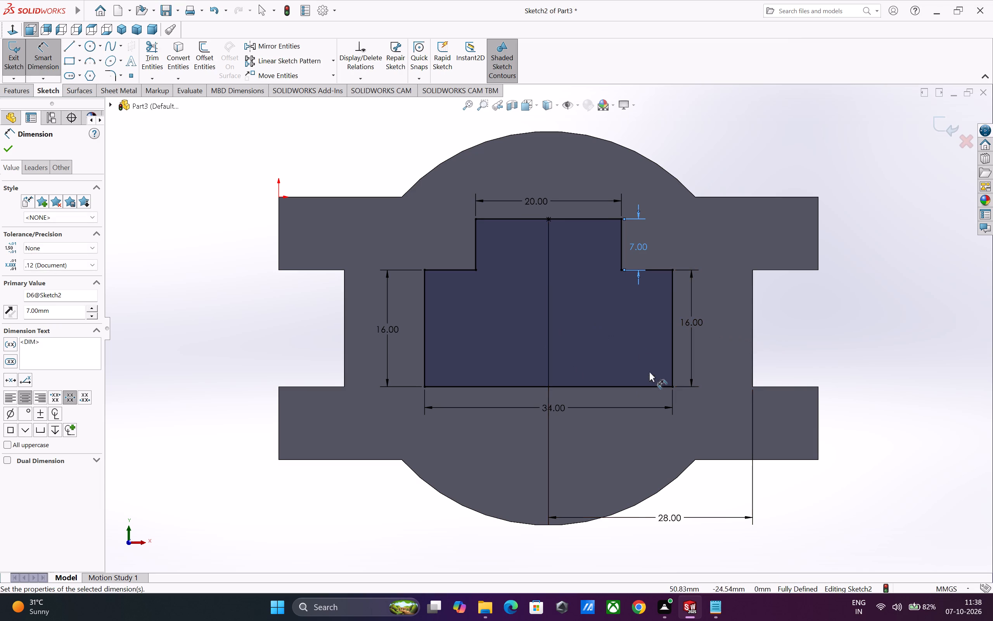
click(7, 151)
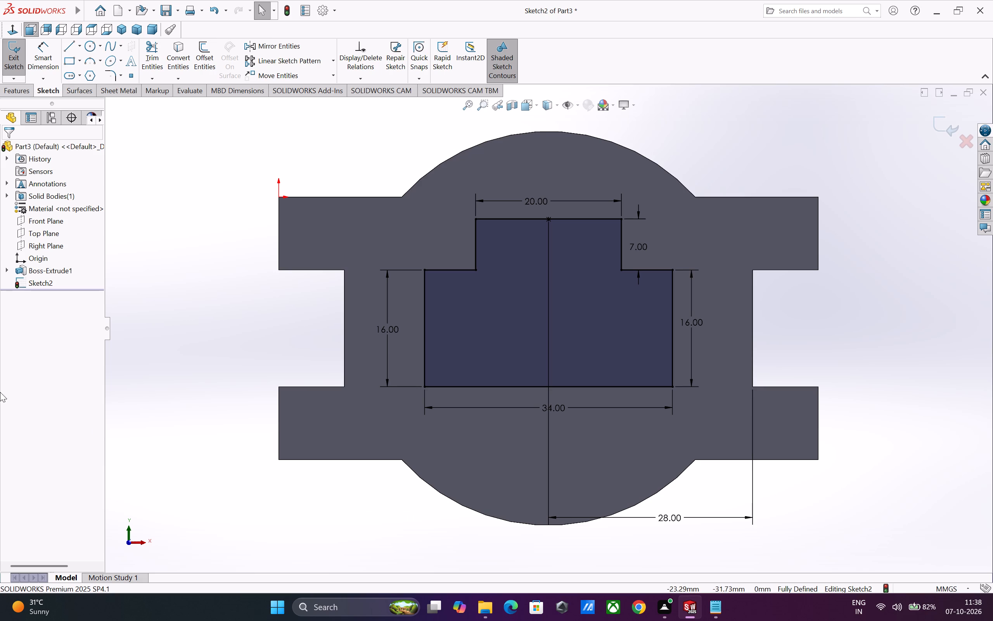
Draw a horizontal line between the stepped profile's two inner corners, closing off the upper step from the lower rectangle.
drag(72, 43, 74, 48)
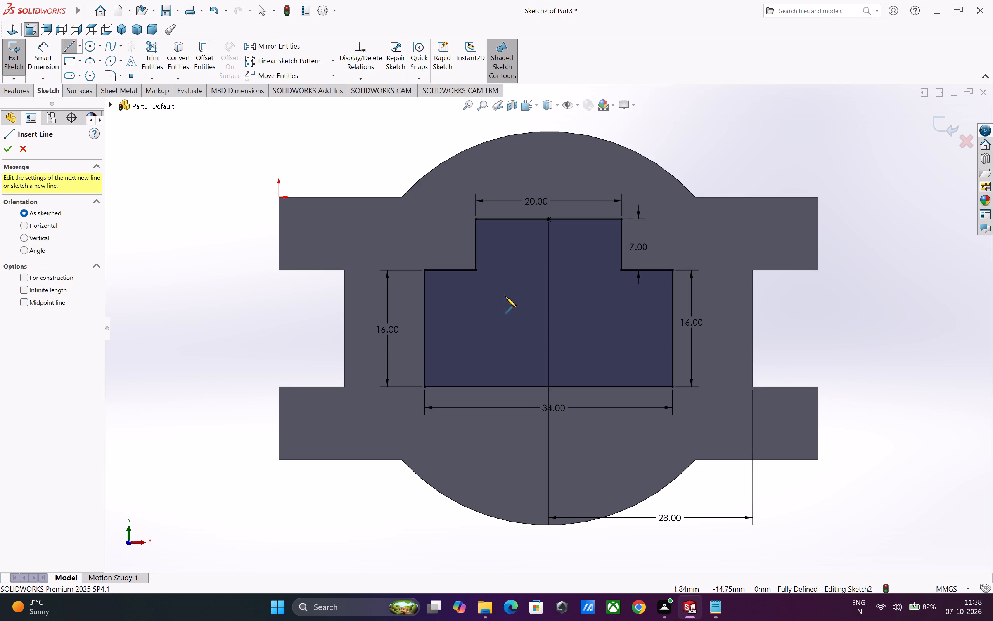
click(477, 269)
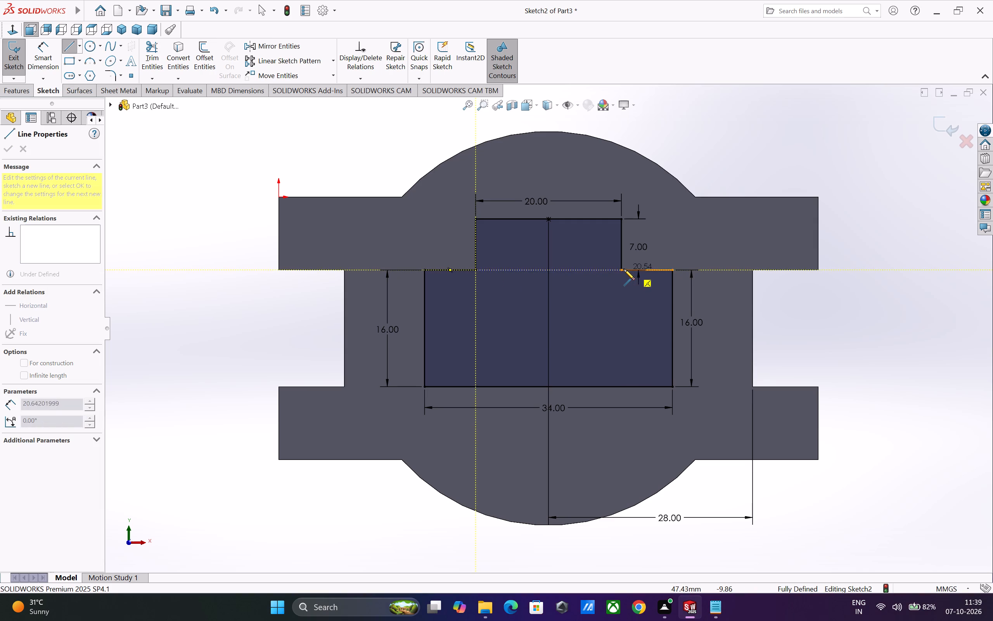
click(622, 269)
key(Escape)
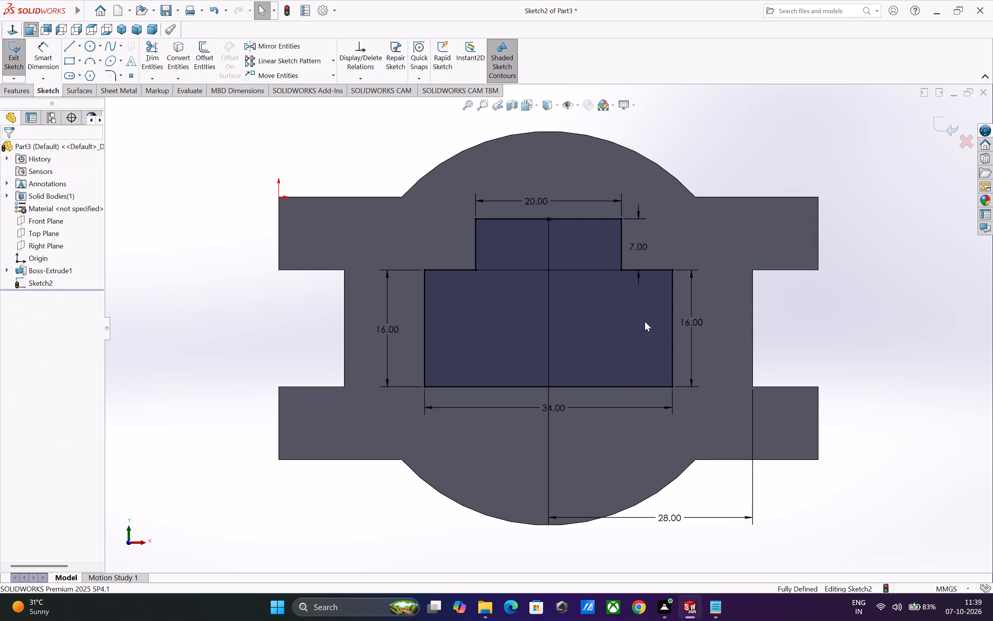
key(Escape)
Power-trim the upper step's outline from the profile, leaving only the lower rectangle.
click(157, 59)
drag(465, 237, 657, 243)
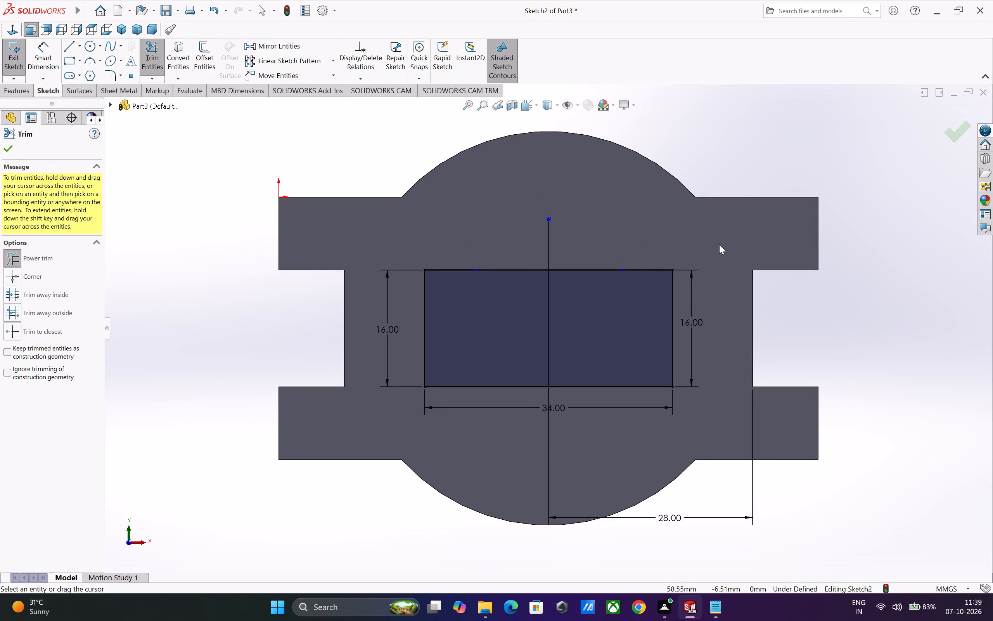
click(720, 244)
click(8, 145)
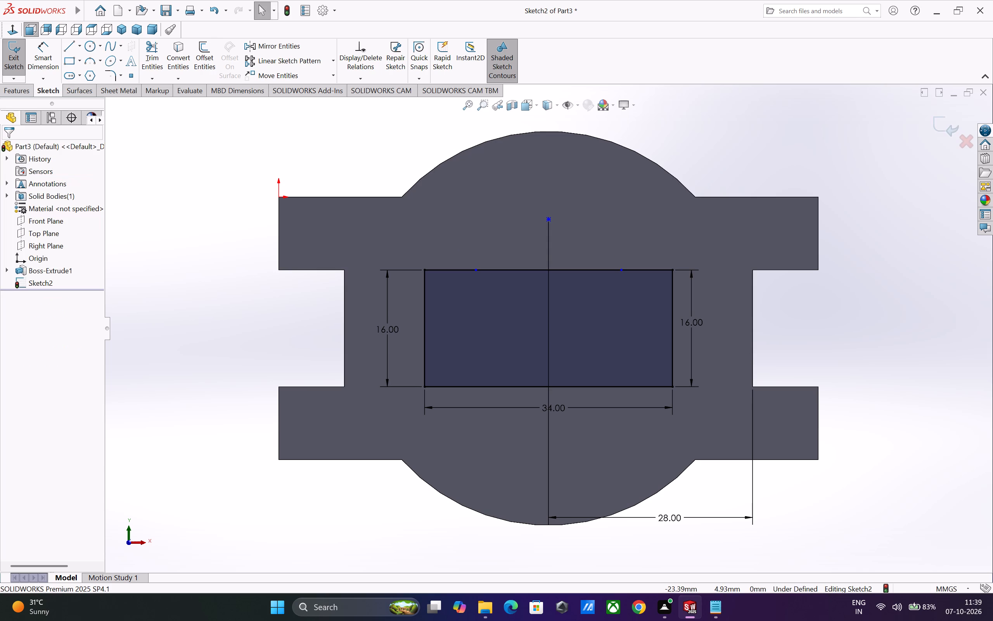
Cut-extrude the 34 by 16 mm rectangle Through All the body.
click(18, 90)
click(161, 53)
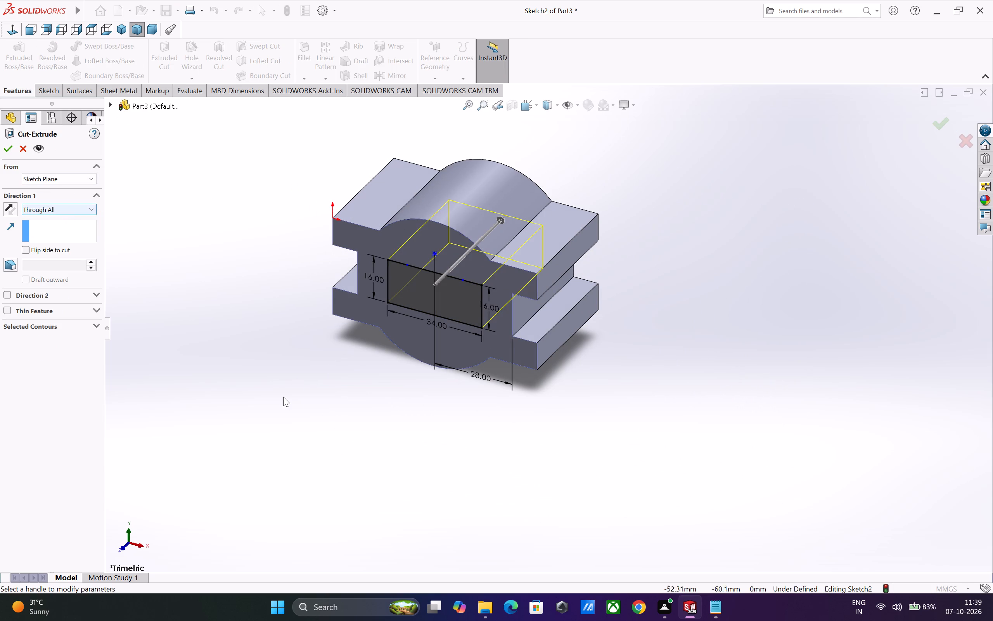
middle_drag(521, 477, 558, 434)
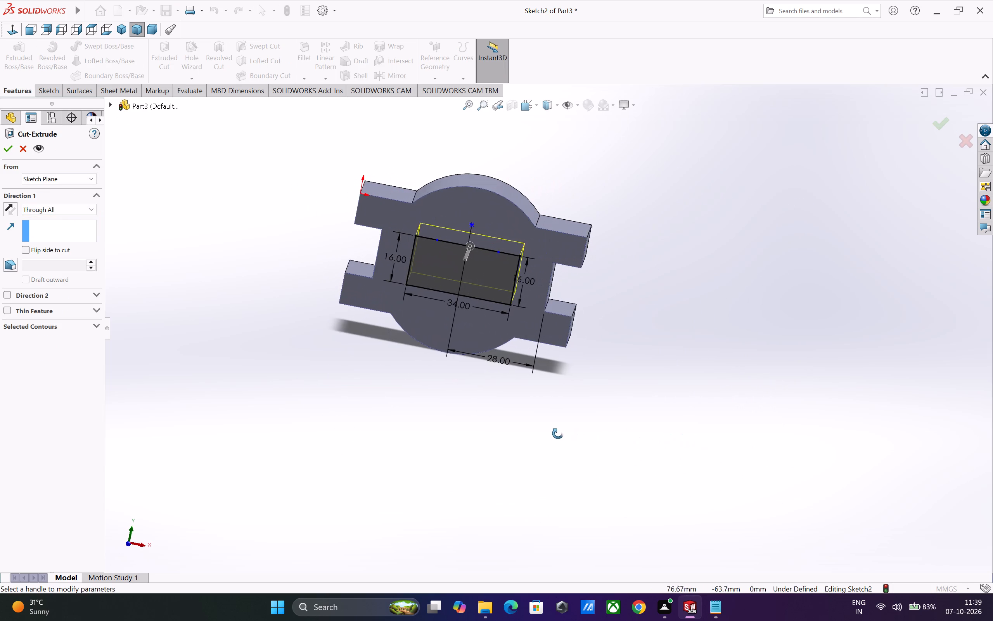
middle_drag(558, 434, 554, 428)
click(5, 149)
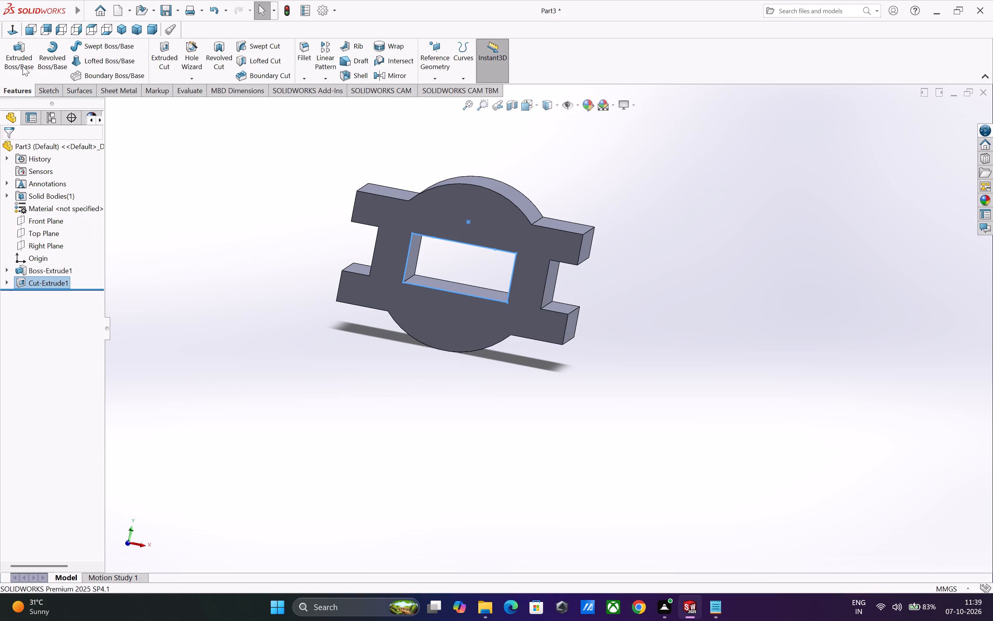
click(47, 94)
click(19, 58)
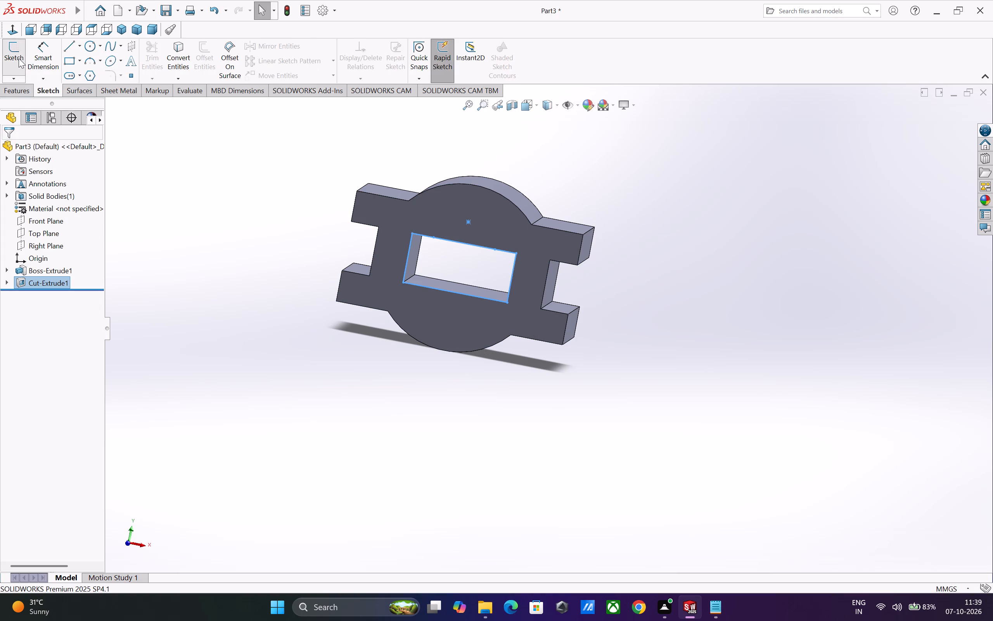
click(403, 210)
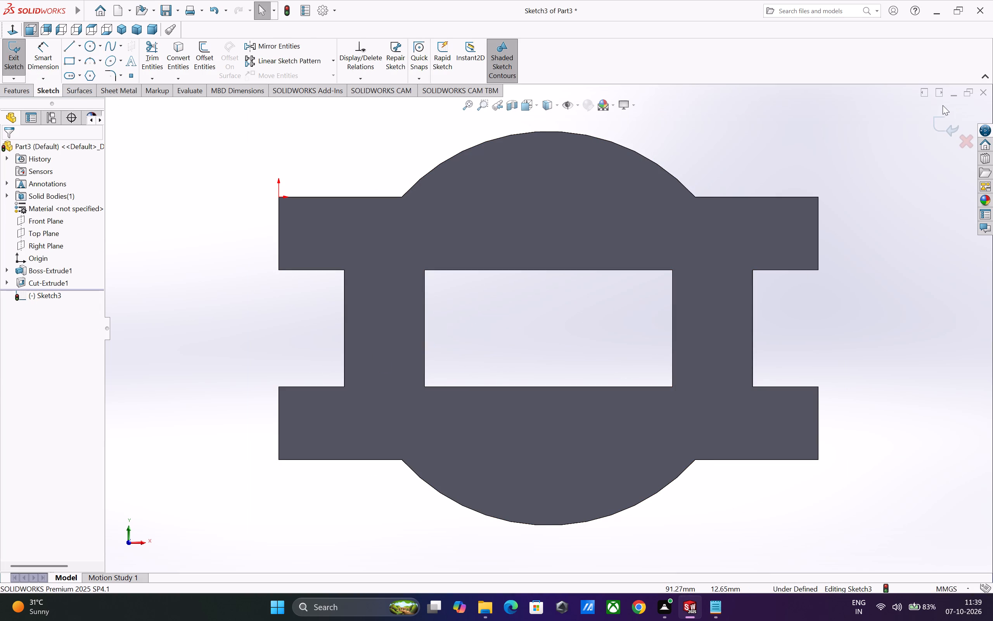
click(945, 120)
Sketch on the body's front face a stepped line chain between the rectangular opening's upper corners, with a raised step about 20 mm wide.
click(338, 237)
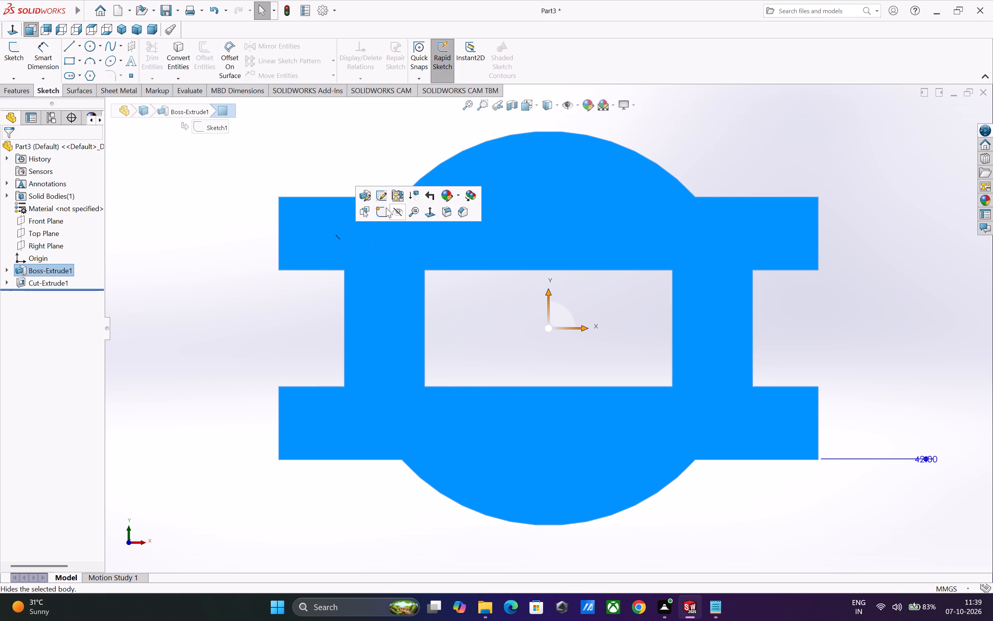
click(380, 208)
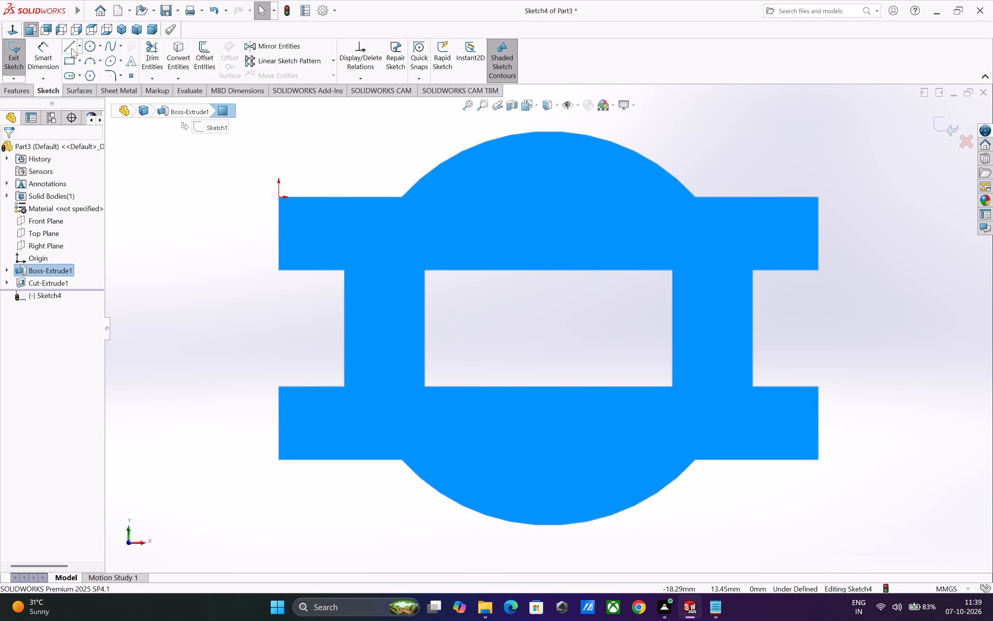
click(71, 48)
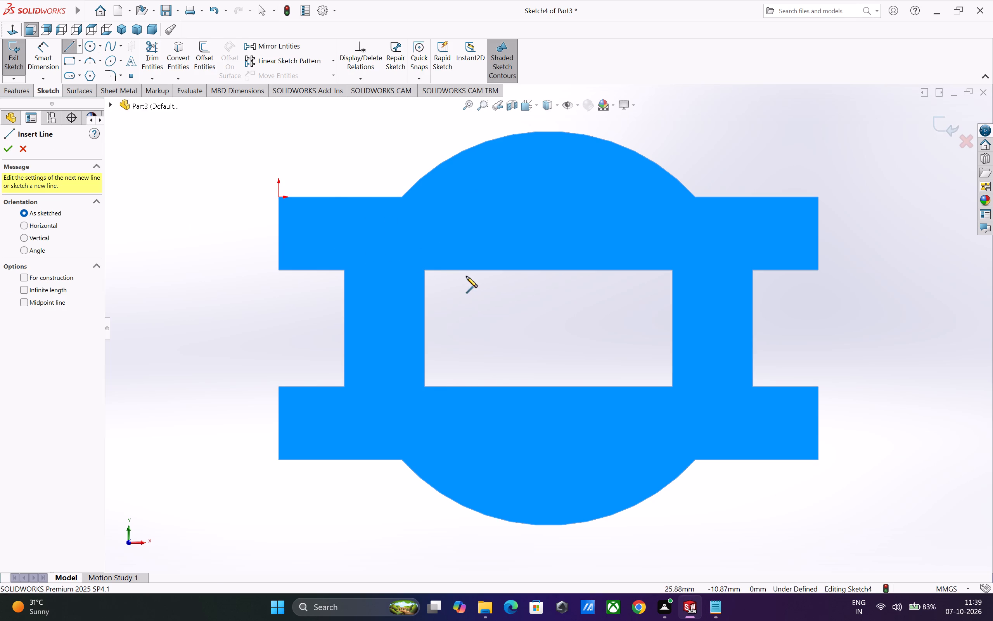
click(425, 270)
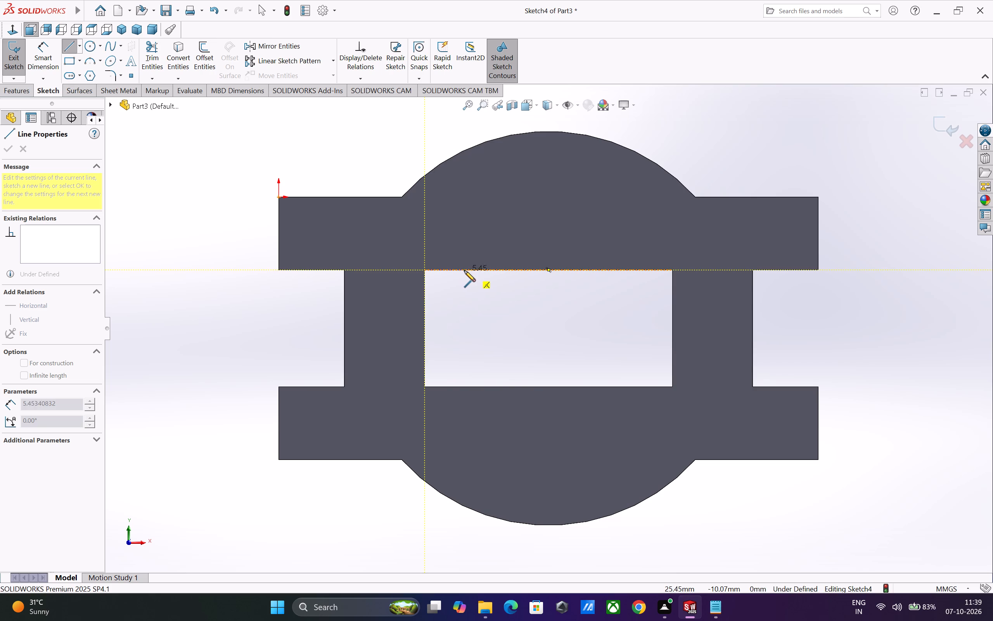
click(476, 270)
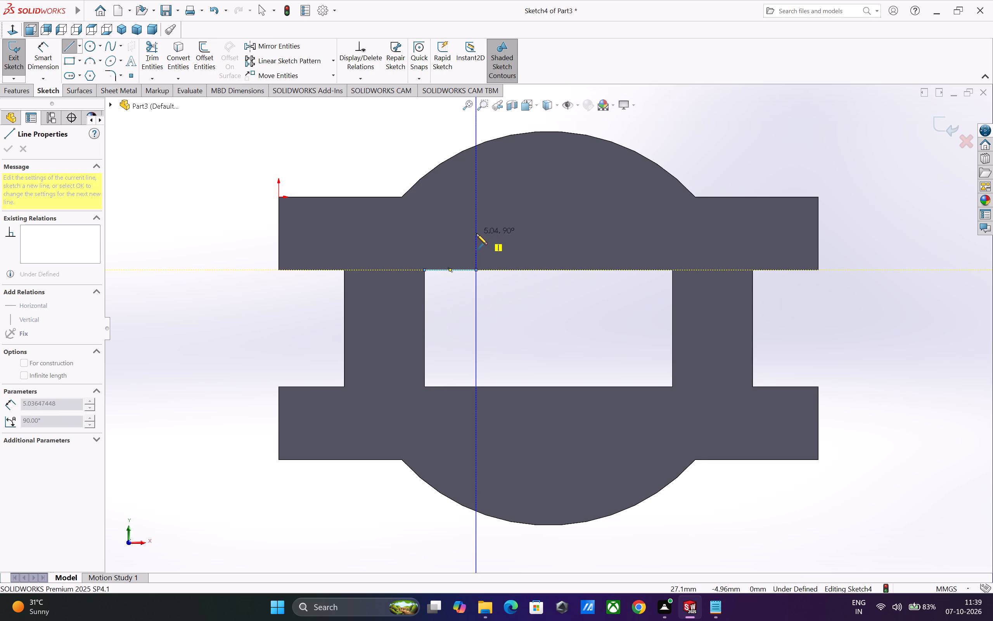
click(476, 217)
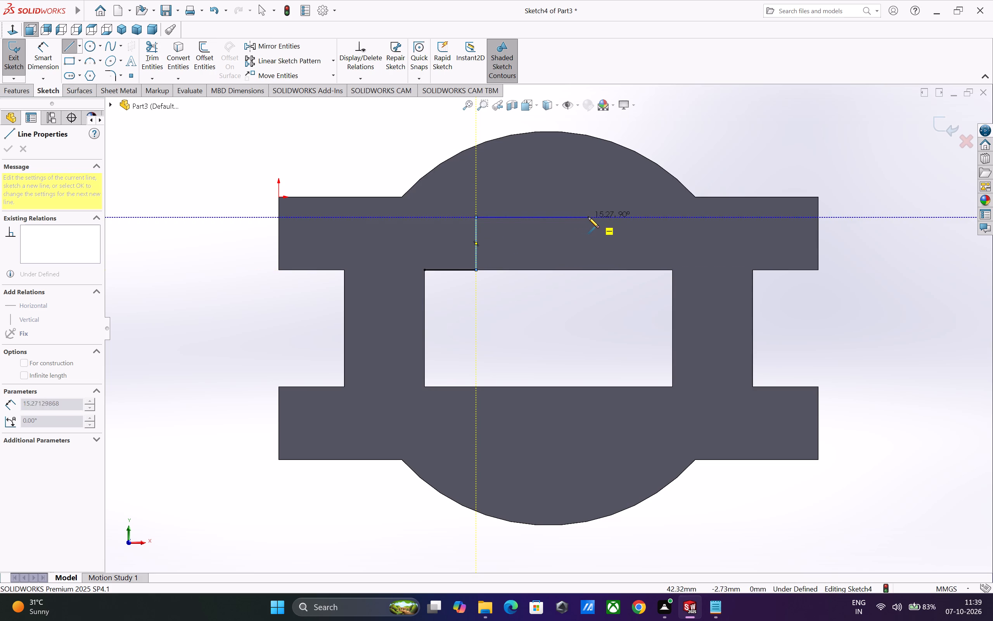
click(623, 216)
click(624, 271)
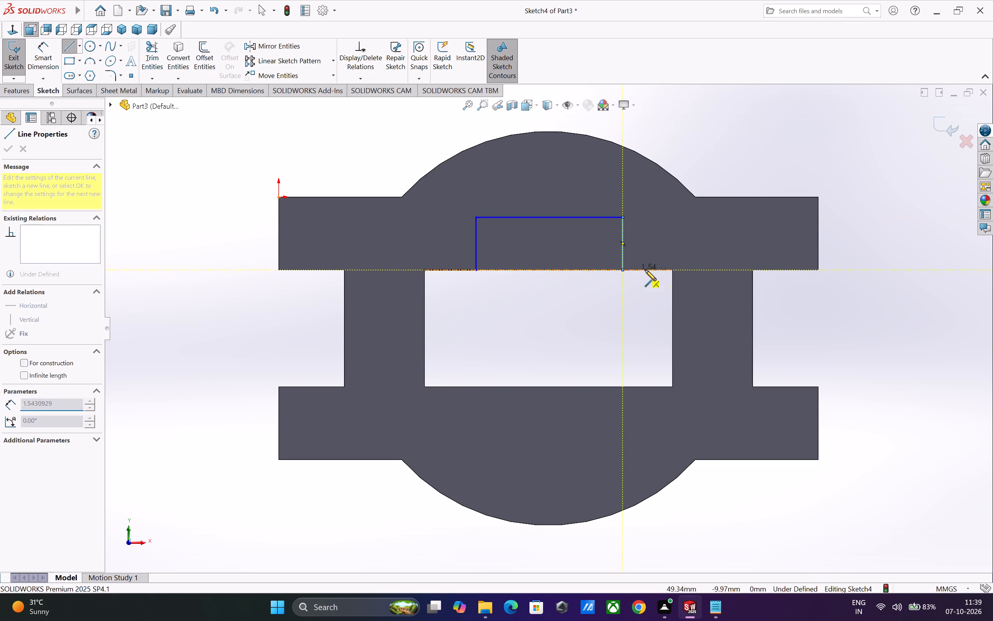
click(672, 270)
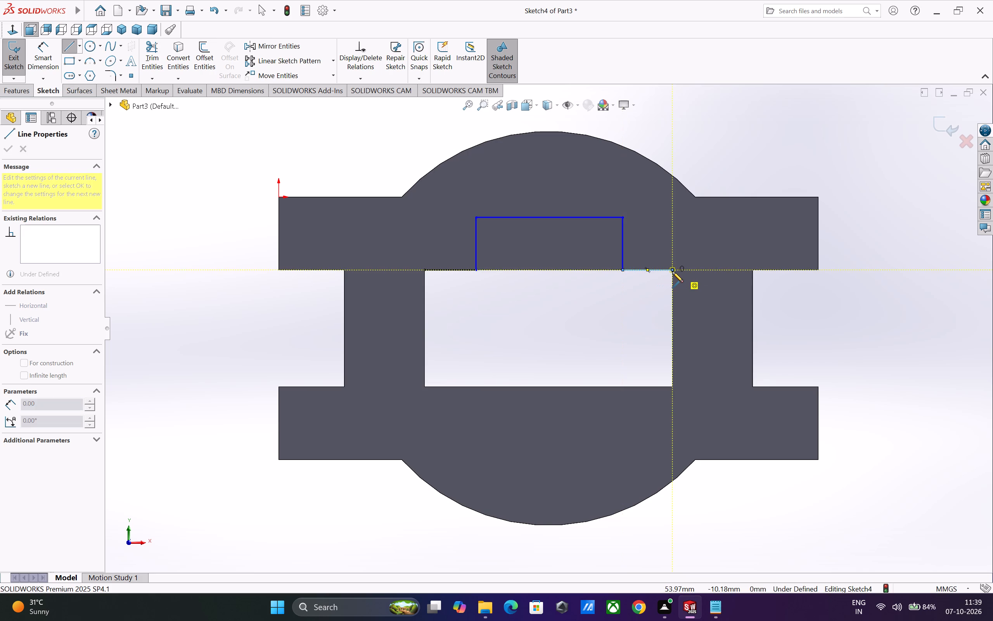
key(Escape)
key(Escape)
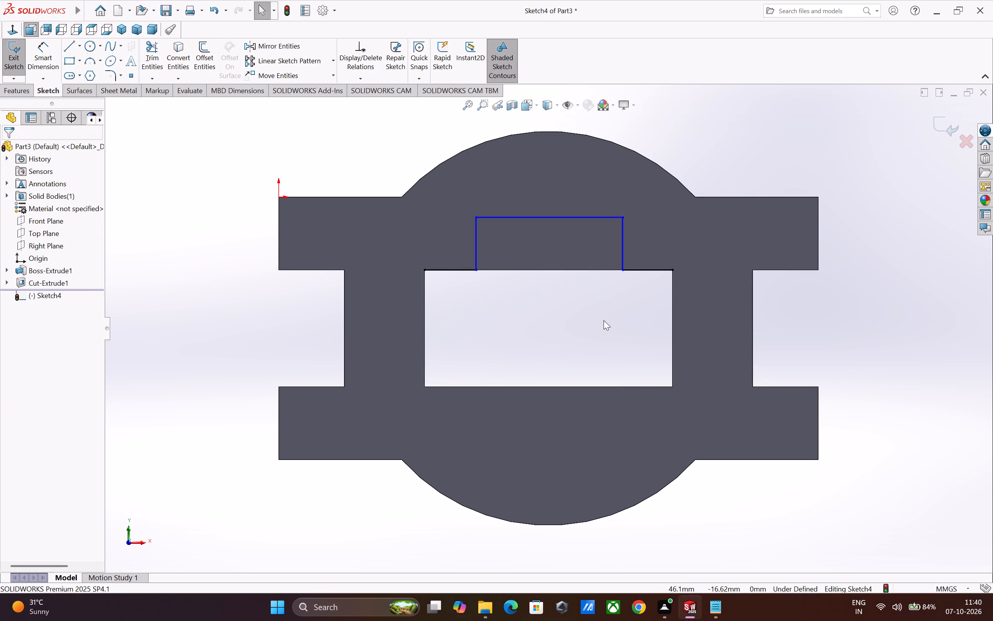
Draw a horizontal line about 20 mm long between the raised step's two lower corners, closing its bottom along the opening's upper edge.
click(70, 45)
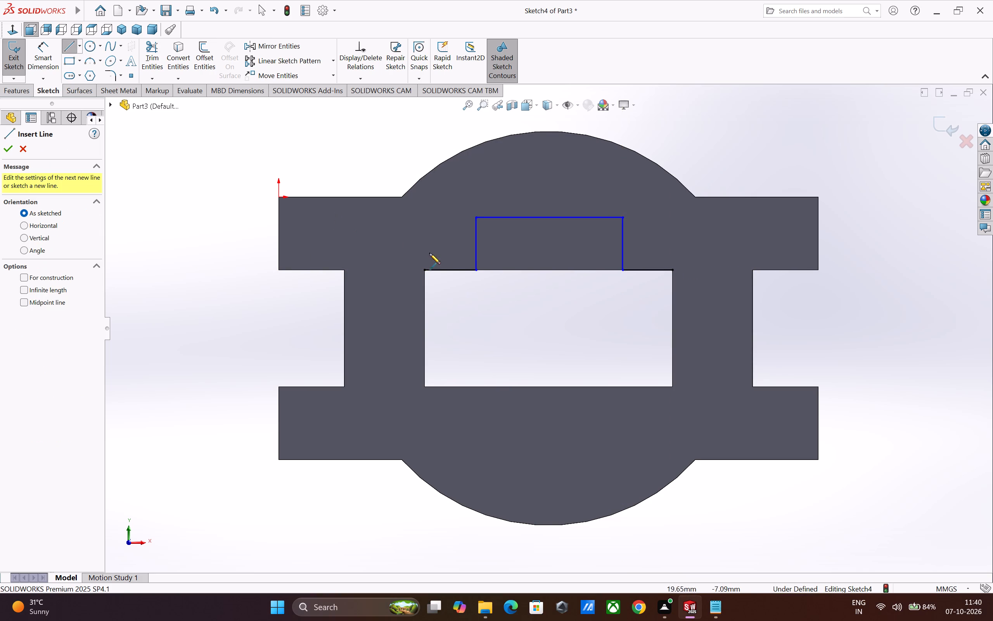
click(476, 271)
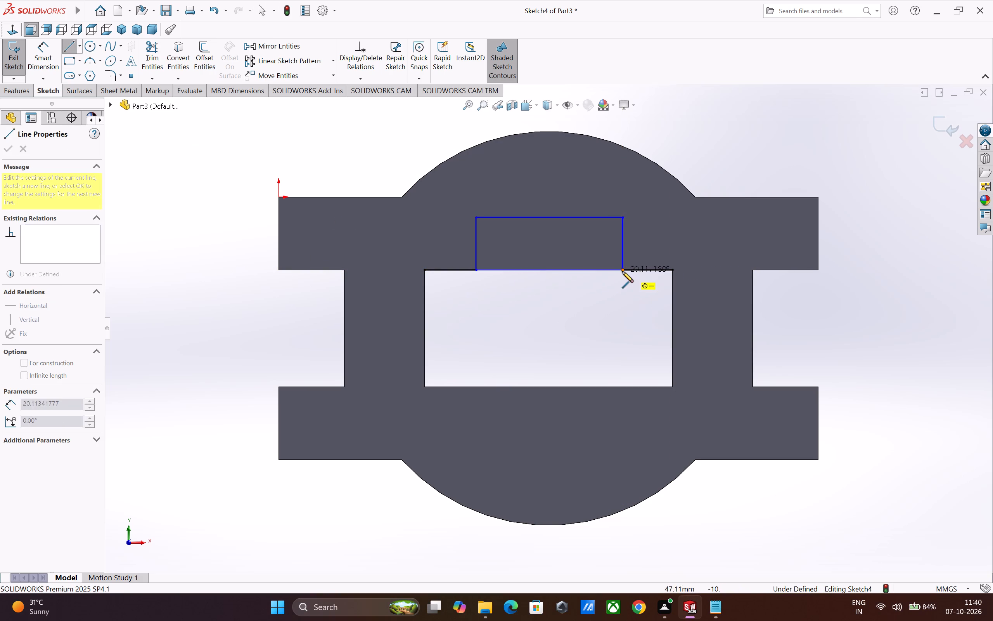
click(621, 269)
key(Escape)
key(Escape)
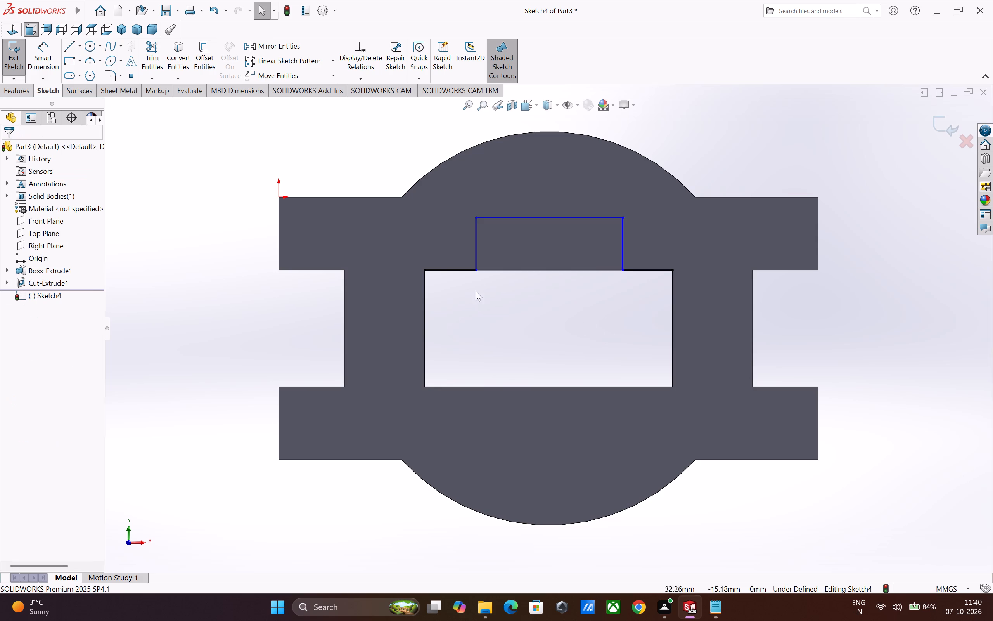
Power-trim the short horizontal segments on both sides of the raised step, leaving only the closed rectangle.
drag(149, 50, 154, 57)
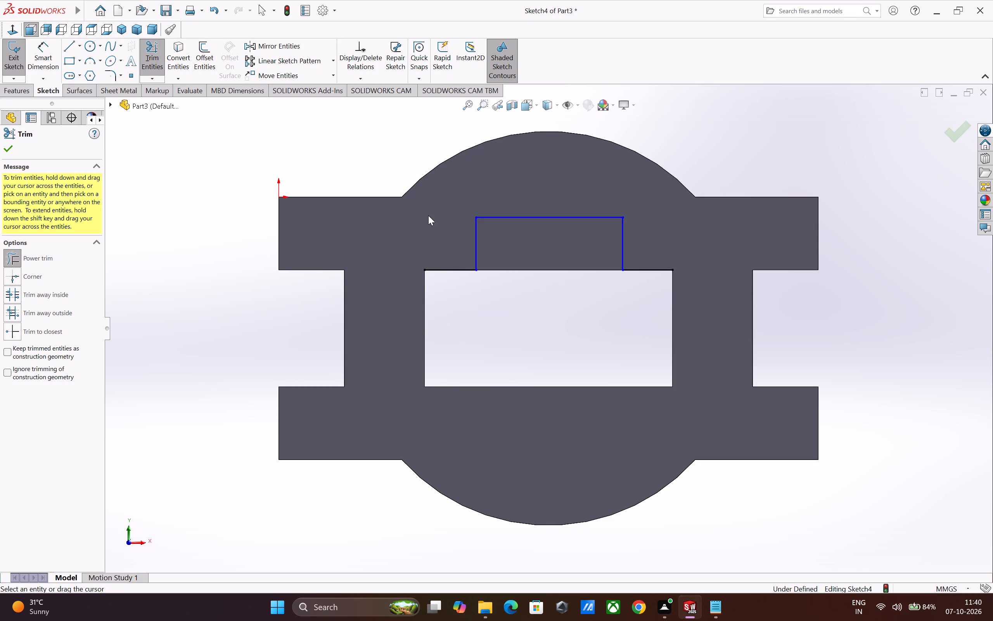
drag(448, 232, 505, 338)
drag(619, 328, 652, 236)
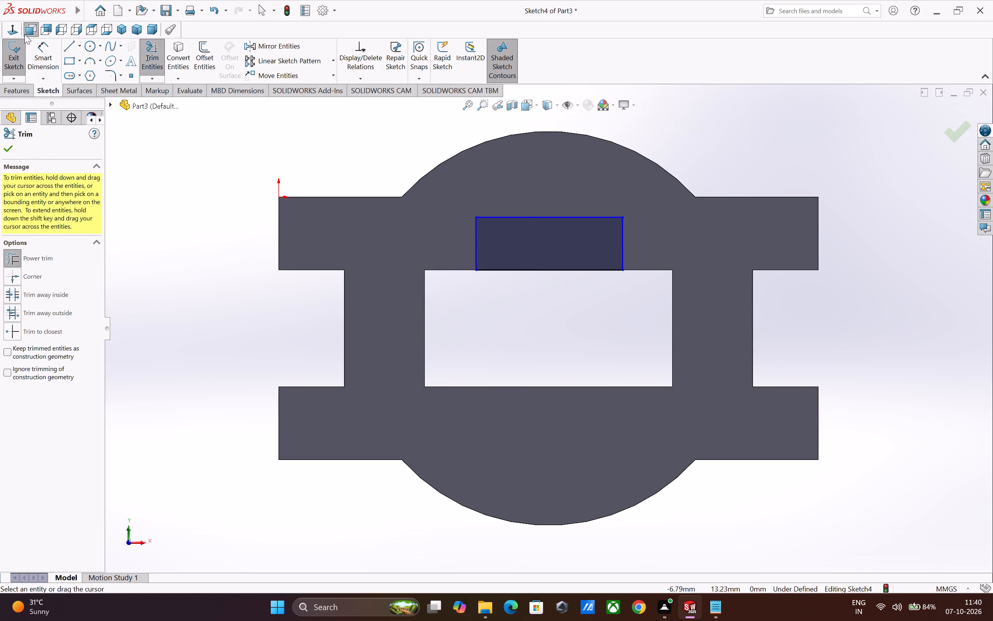
Dimension the rectangle 20 mm wide and 7 mm high on its left side, and add a driven height dimension on its right side.
click(56, 53)
click(517, 215)
click(519, 217)
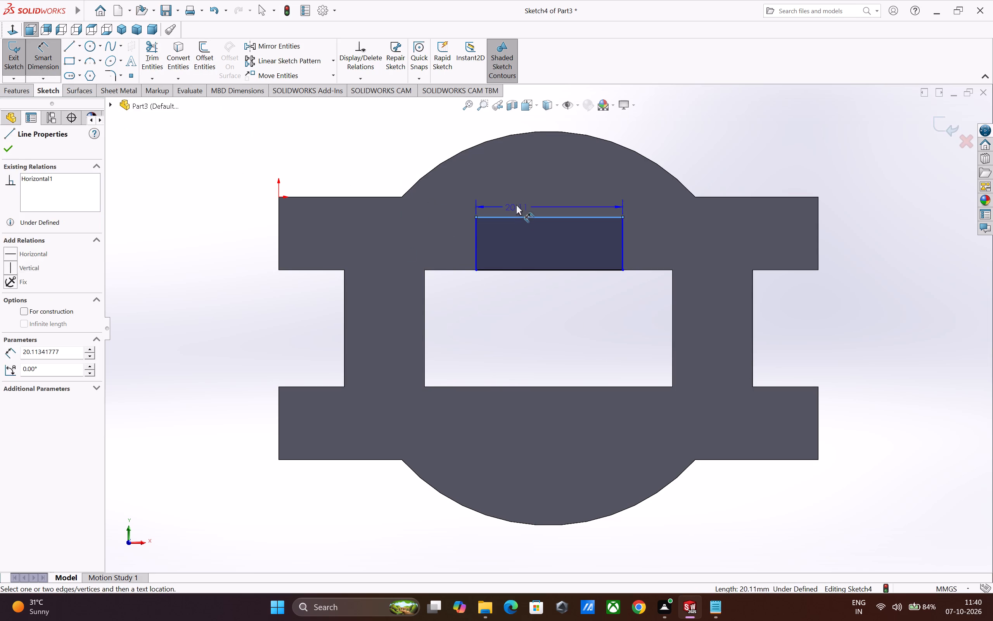
click(516, 203)
text(20)
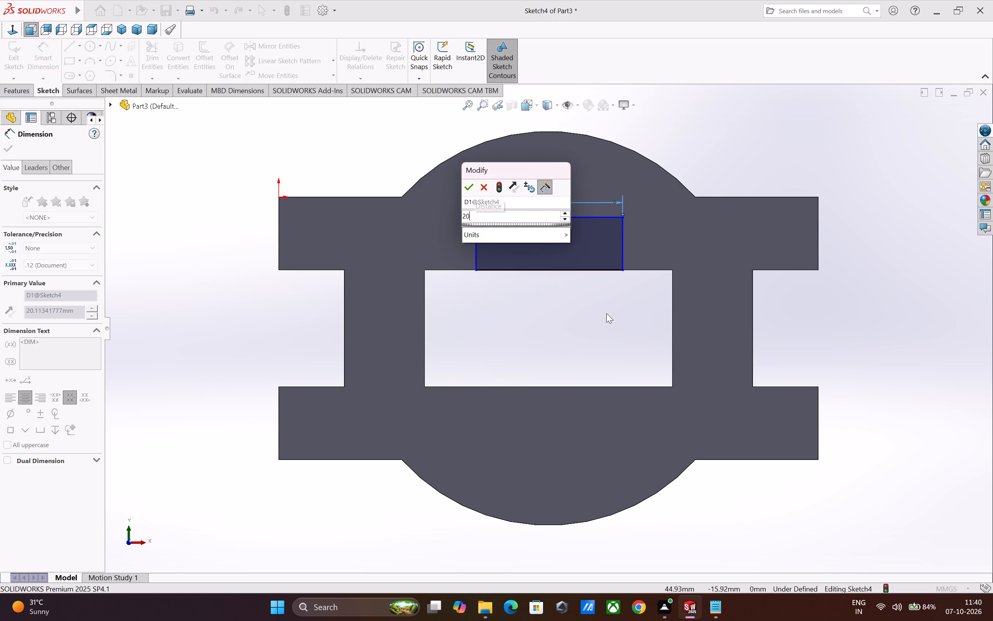
key(Return)
click(474, 249)
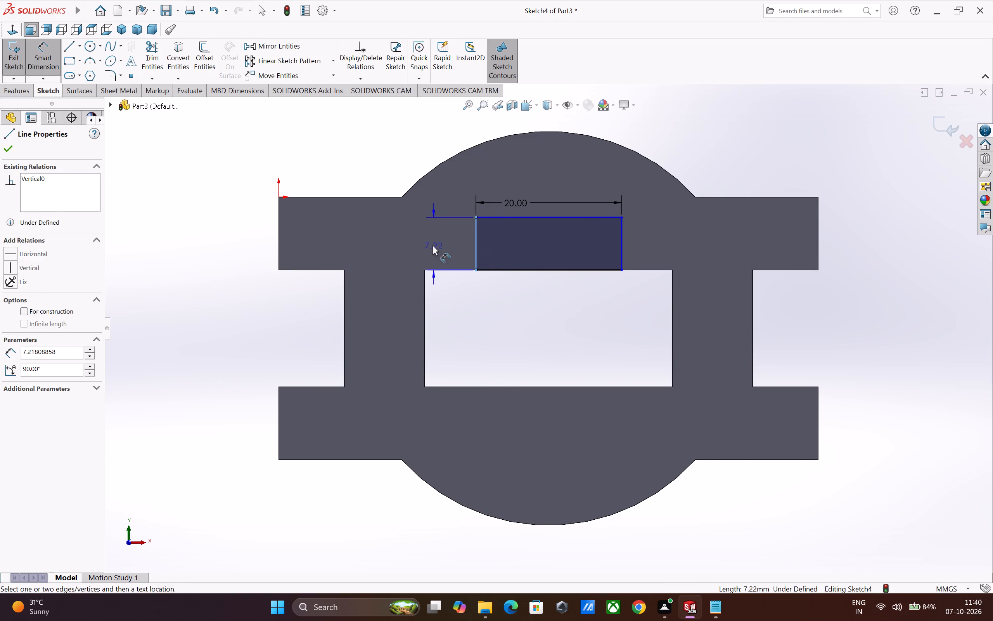
click(421, 245)
key(7)
key(Return)
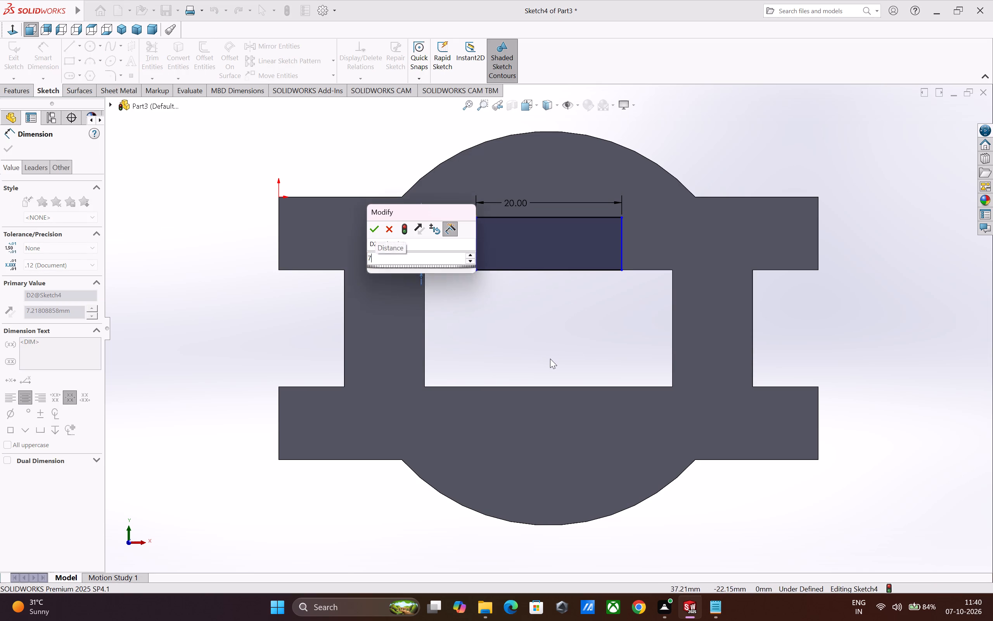
click(622, 249)
click(644, 247)
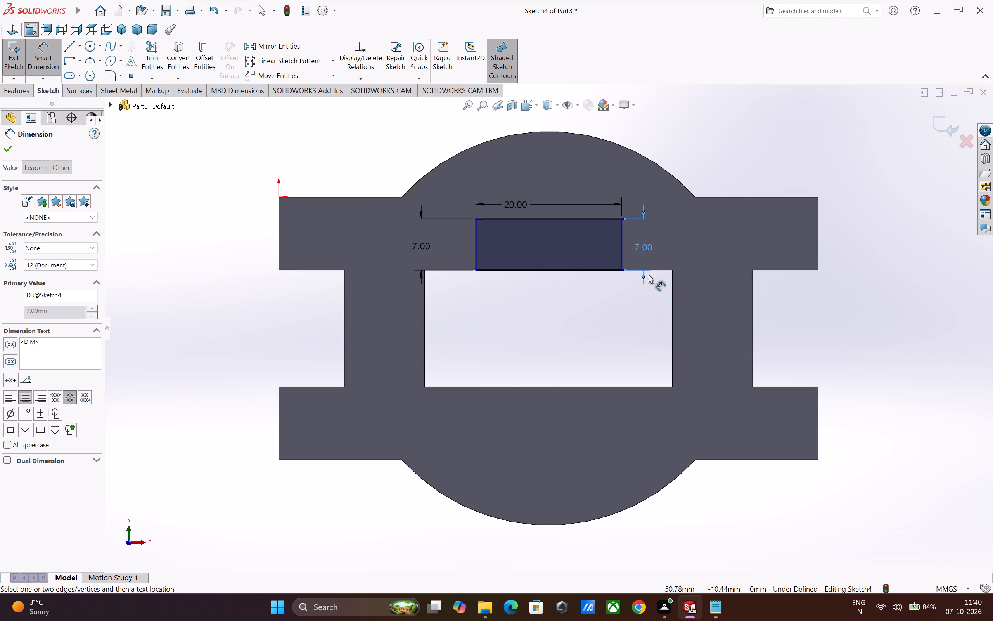
Set the rectangle's left side 7 mm from the opening's left edge and add a driven dimension from its right side to the opening's right edge.
click(424, 295)
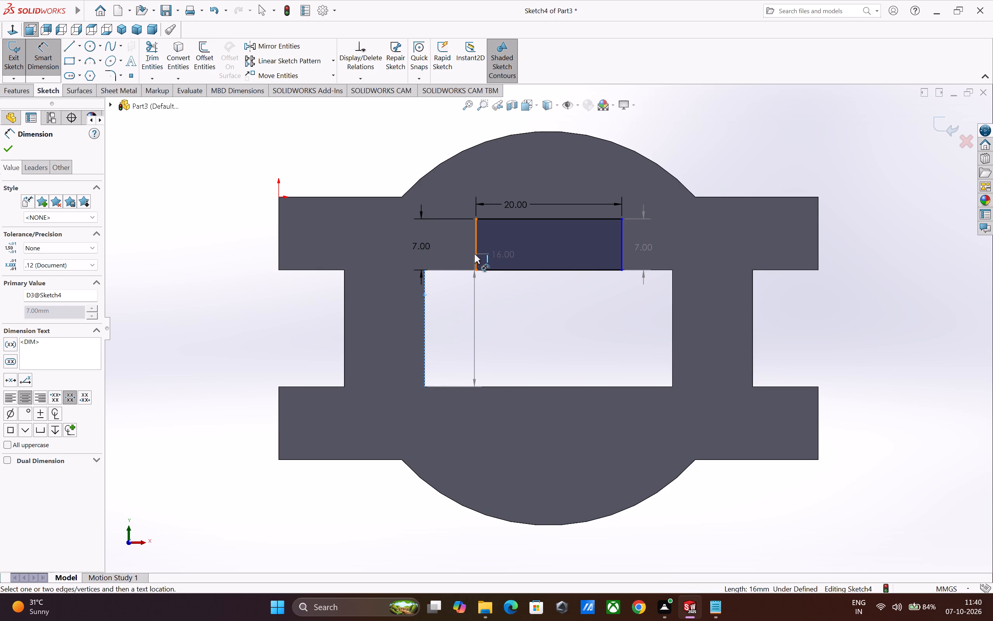
click(475, 254)
click(448, 289)
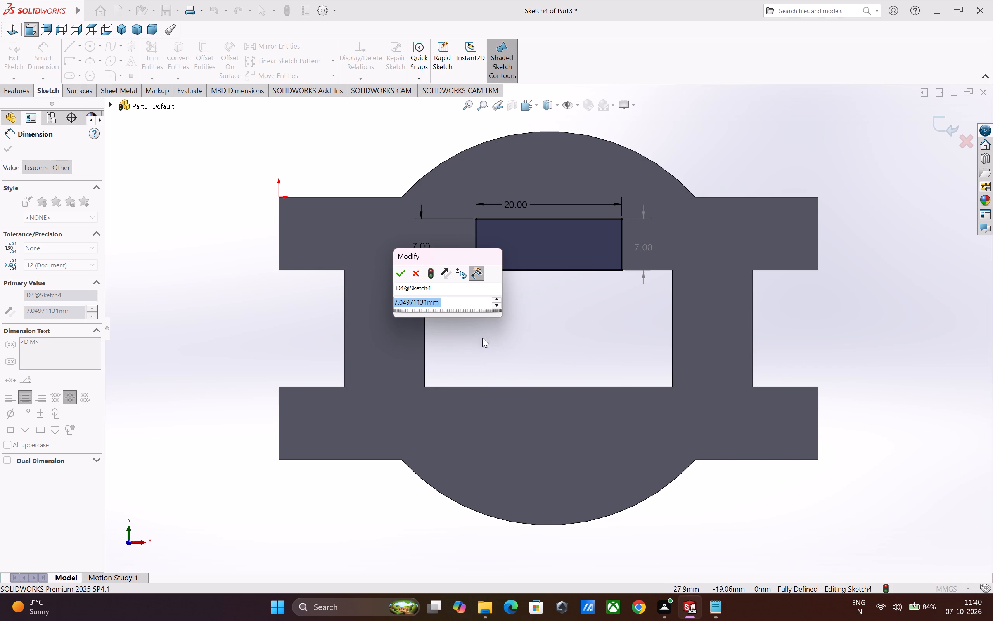
key(7)
key(Return)
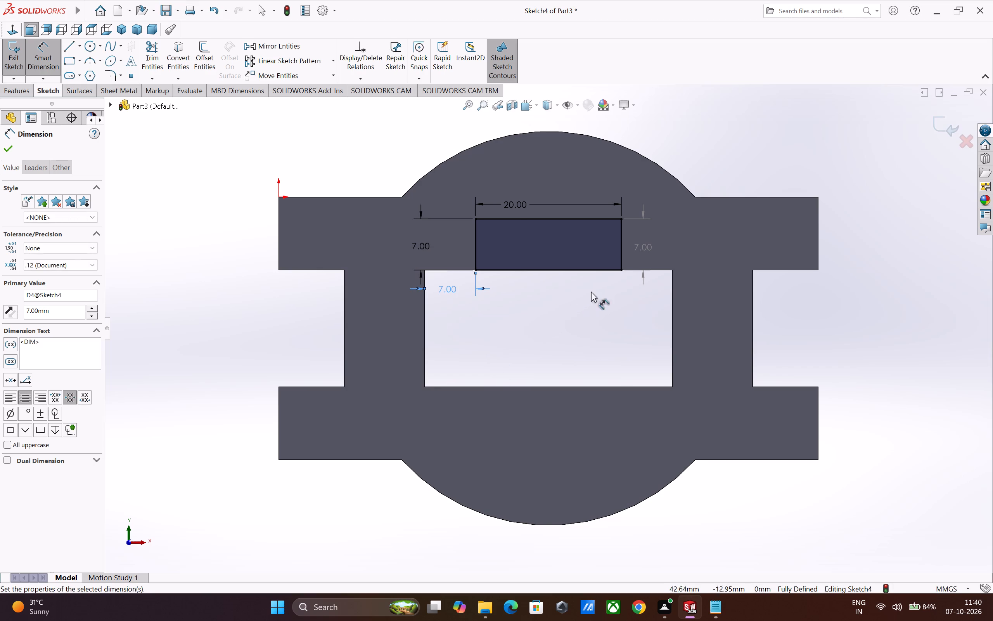
click(620, 260)
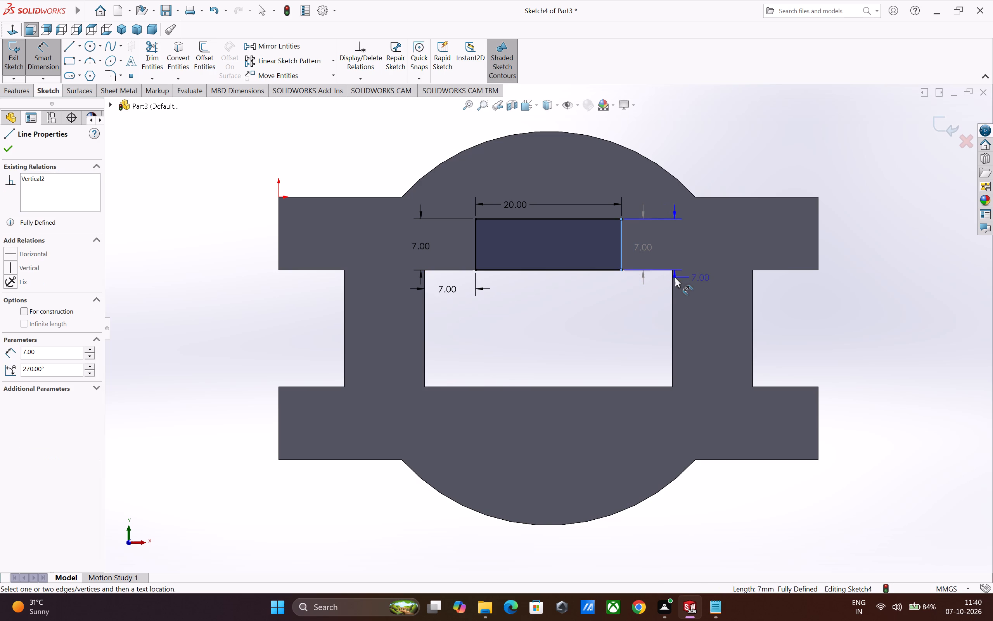
click(672, 283)
click(645, 304)
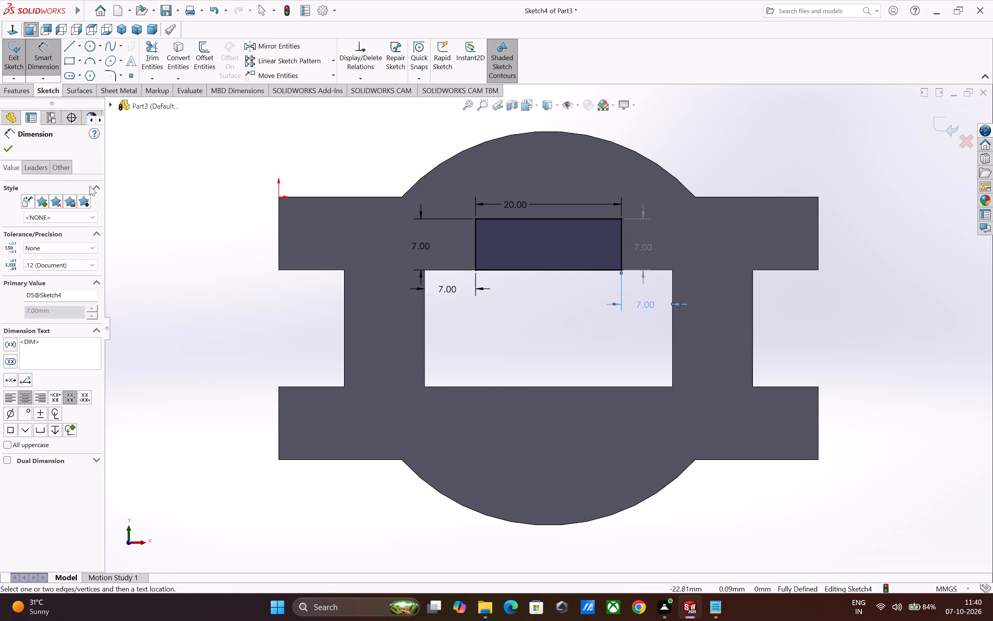
click(1, 149)
click(5, 146)
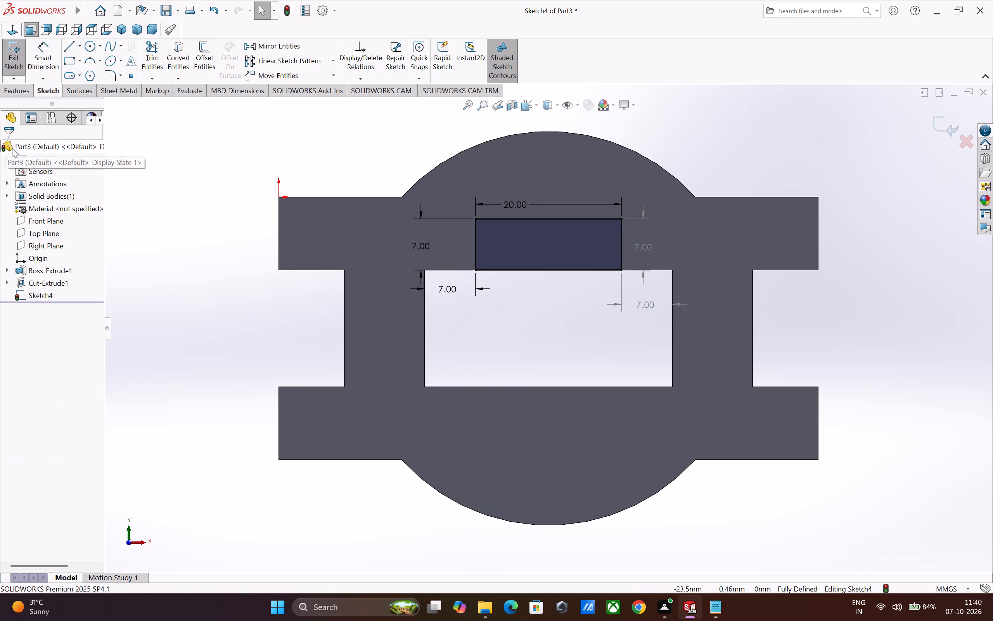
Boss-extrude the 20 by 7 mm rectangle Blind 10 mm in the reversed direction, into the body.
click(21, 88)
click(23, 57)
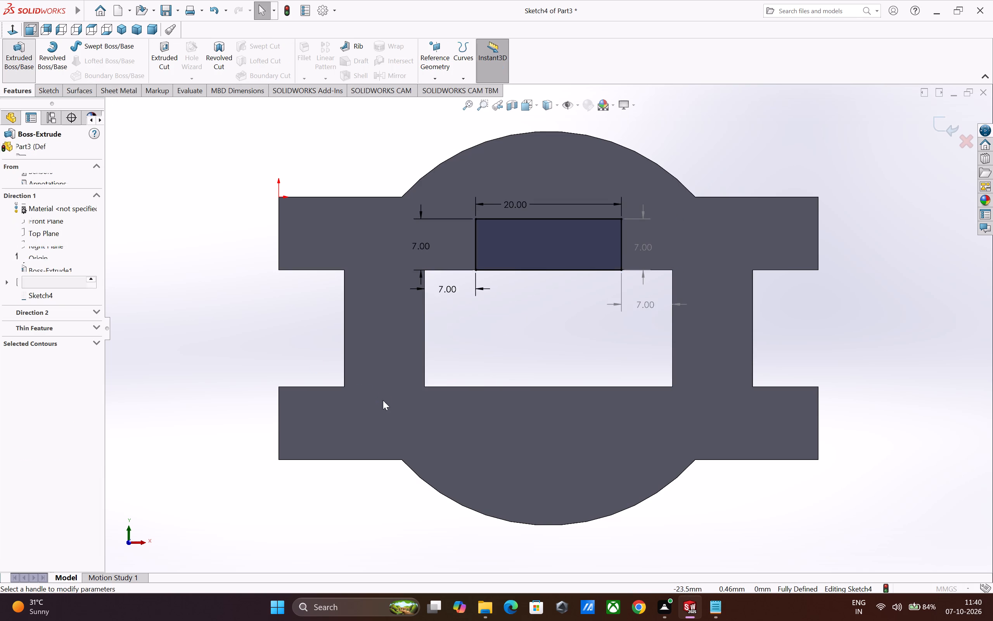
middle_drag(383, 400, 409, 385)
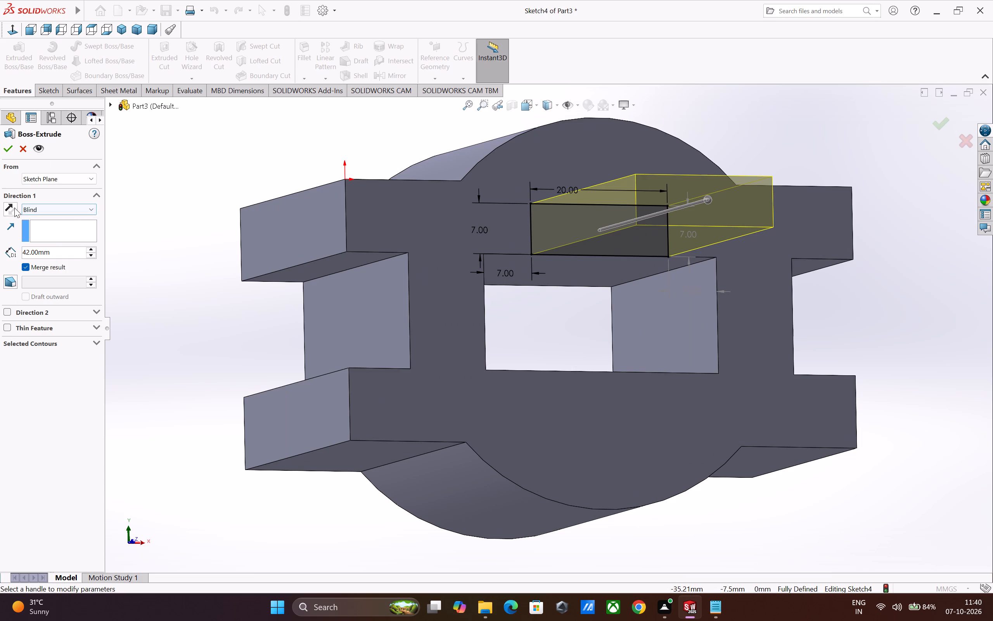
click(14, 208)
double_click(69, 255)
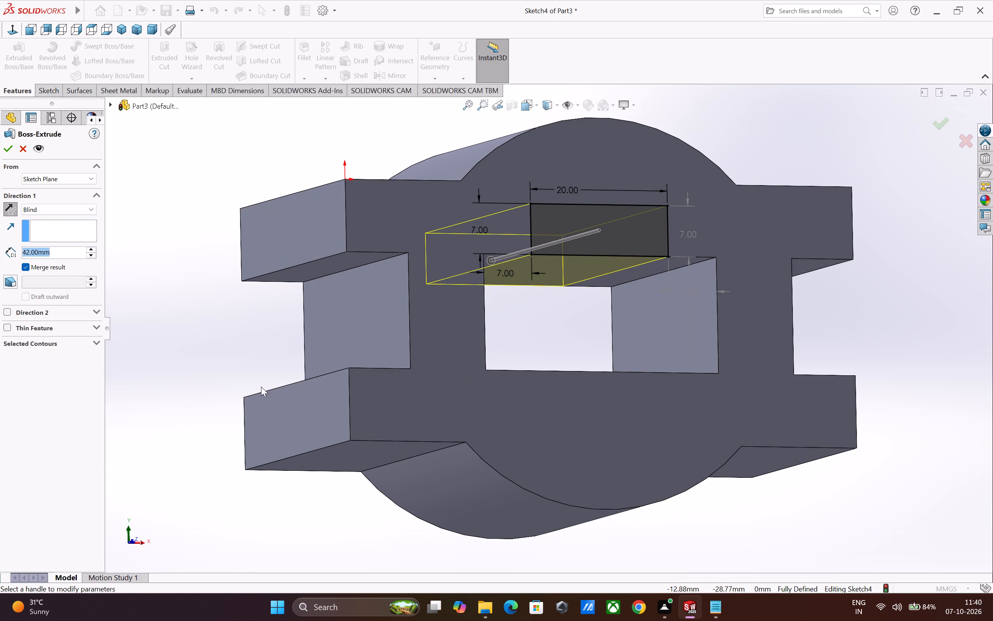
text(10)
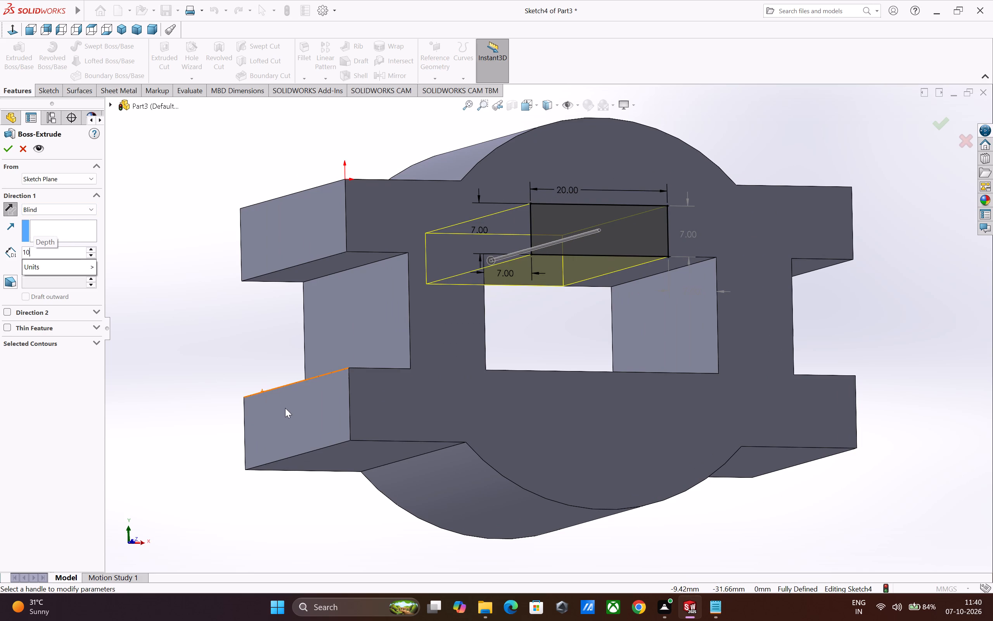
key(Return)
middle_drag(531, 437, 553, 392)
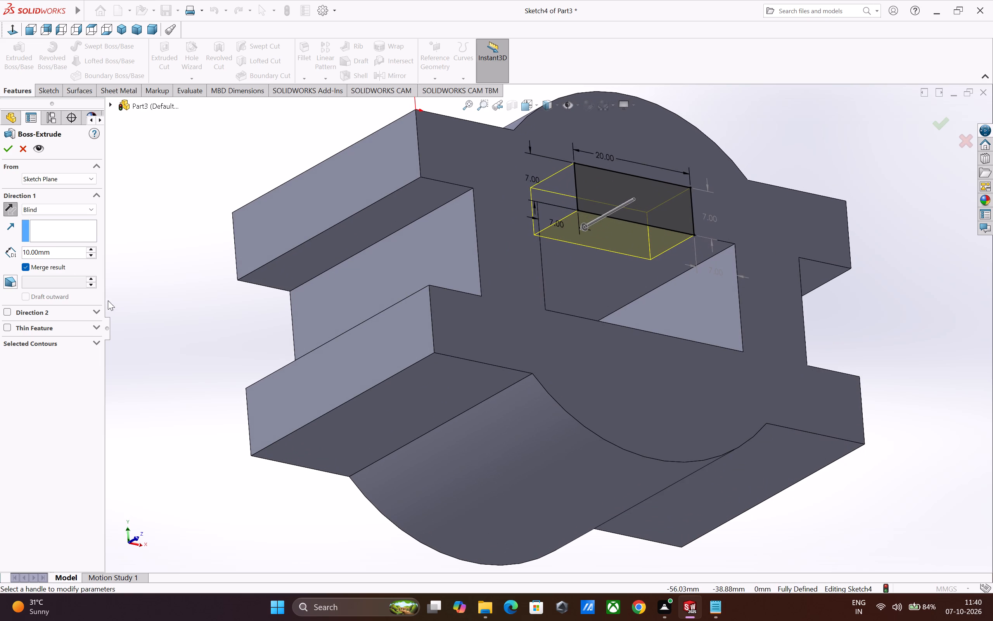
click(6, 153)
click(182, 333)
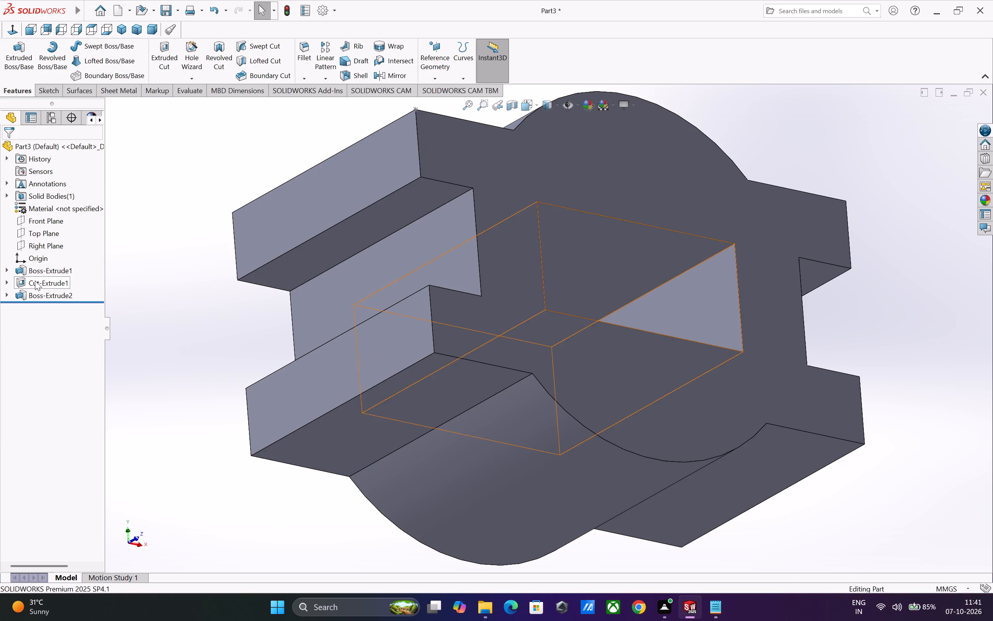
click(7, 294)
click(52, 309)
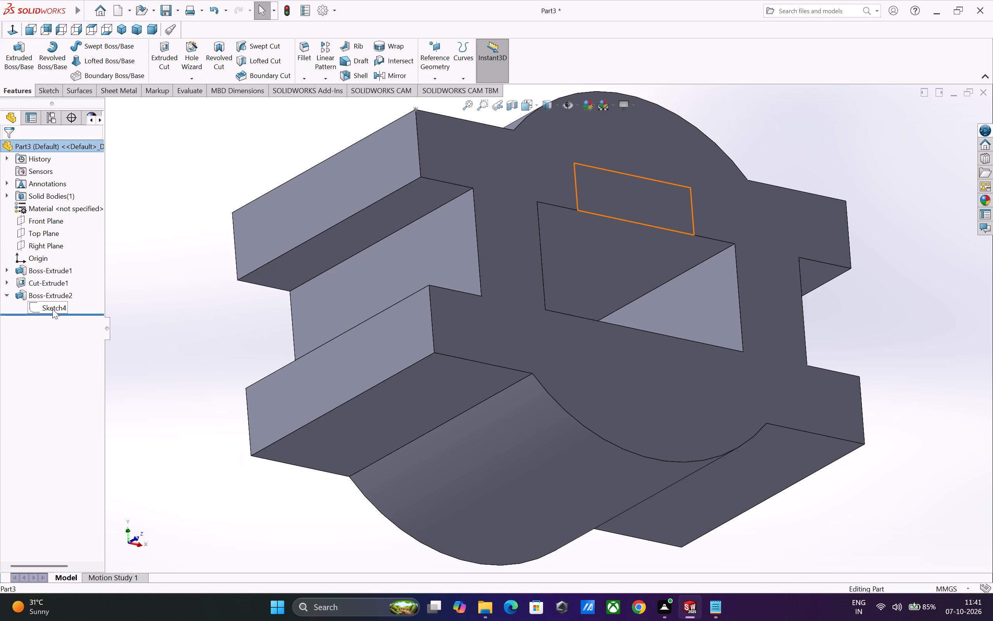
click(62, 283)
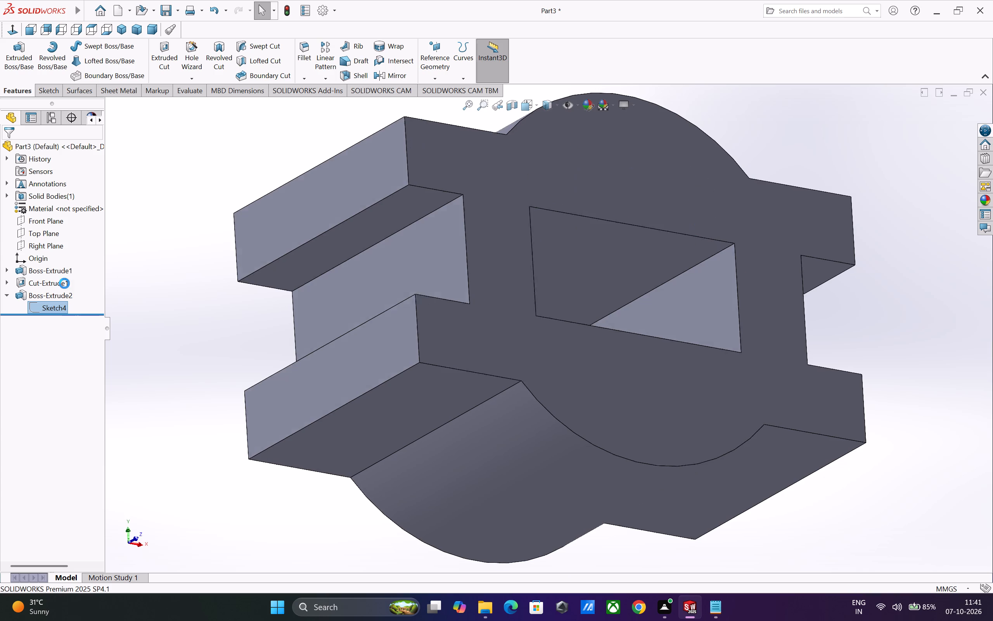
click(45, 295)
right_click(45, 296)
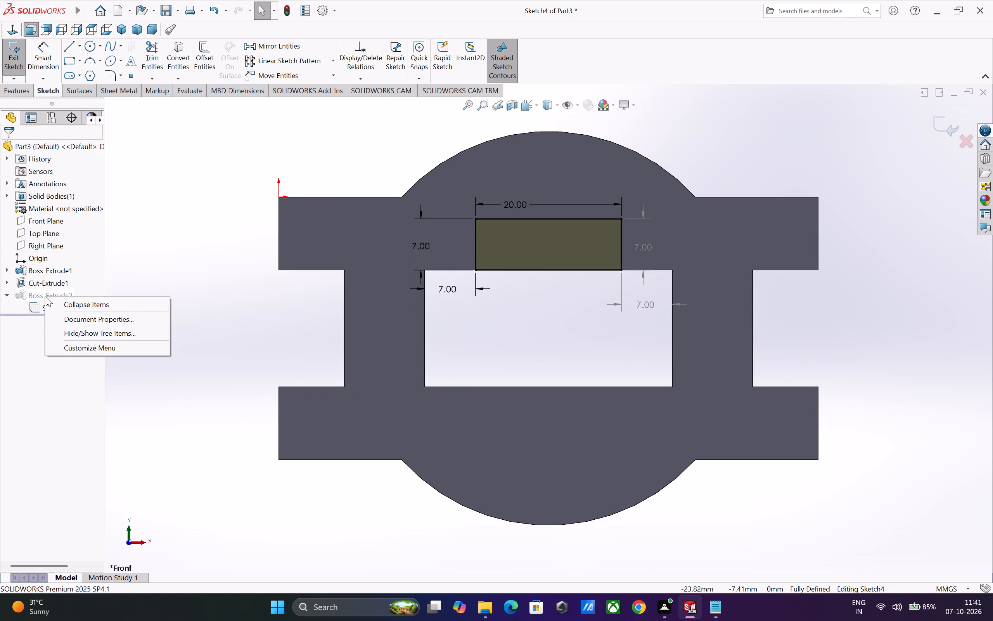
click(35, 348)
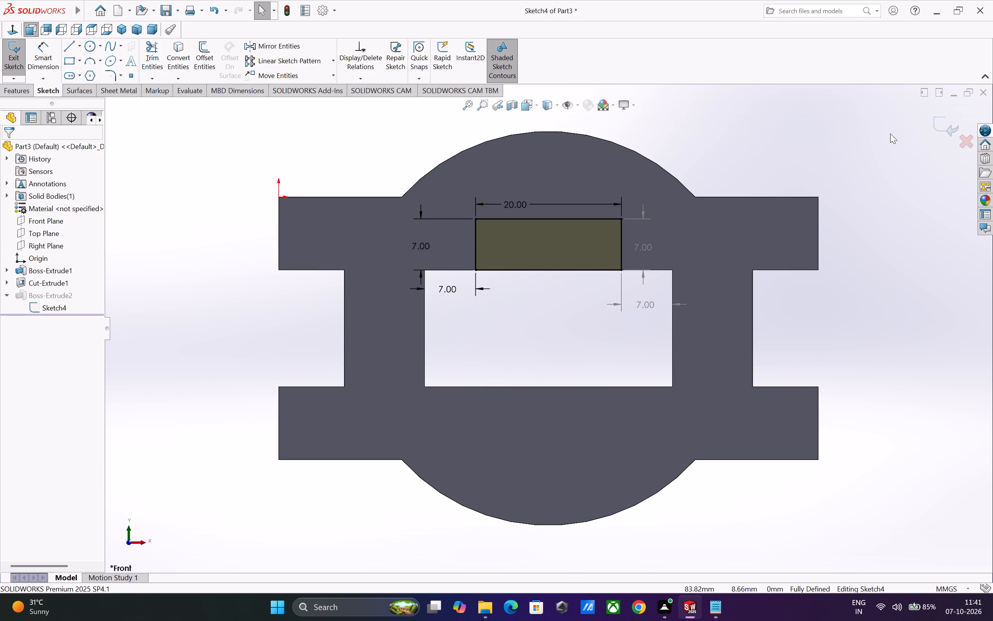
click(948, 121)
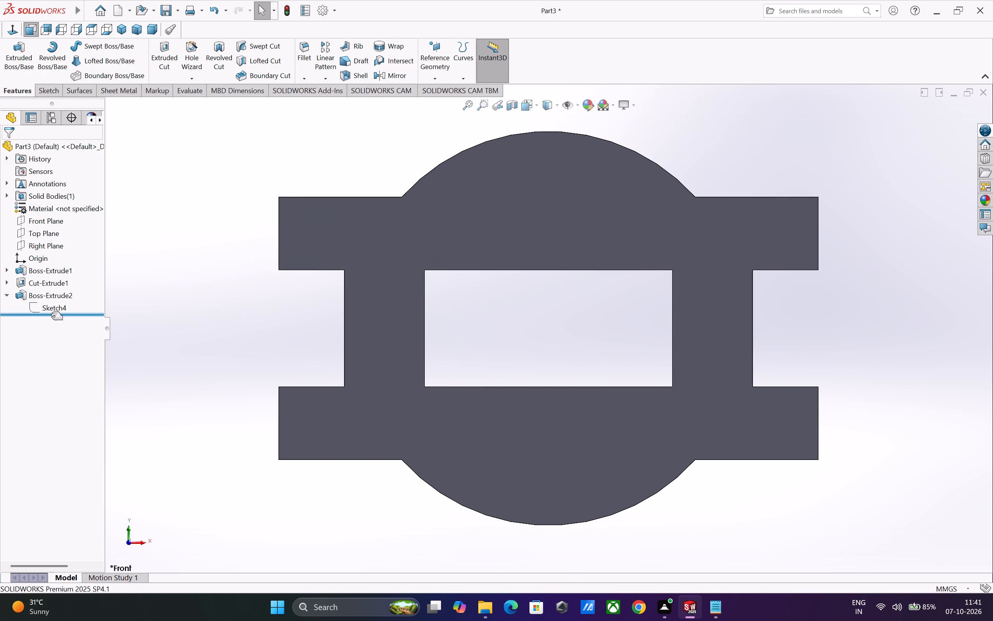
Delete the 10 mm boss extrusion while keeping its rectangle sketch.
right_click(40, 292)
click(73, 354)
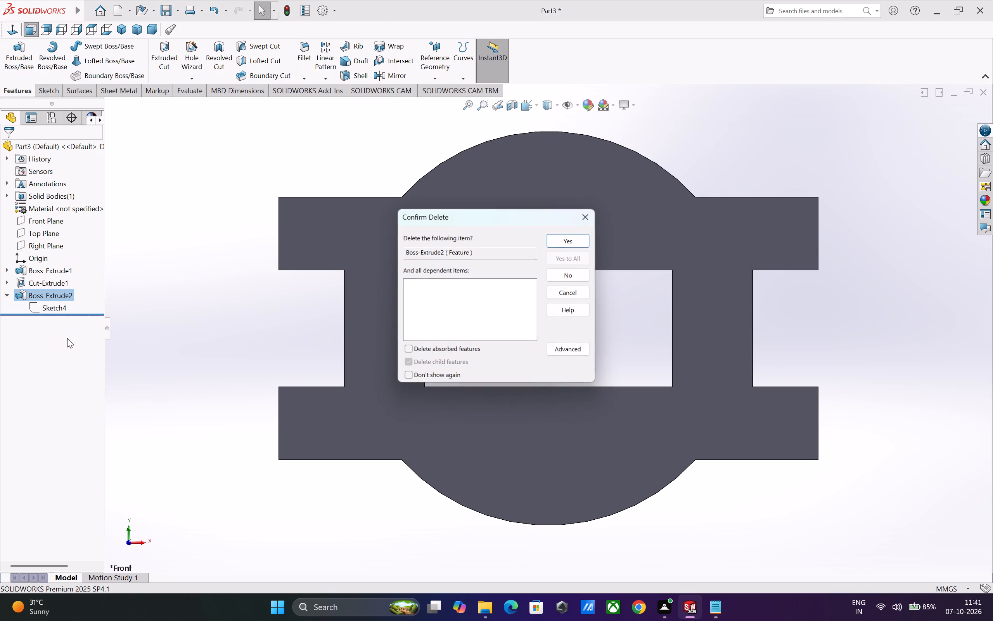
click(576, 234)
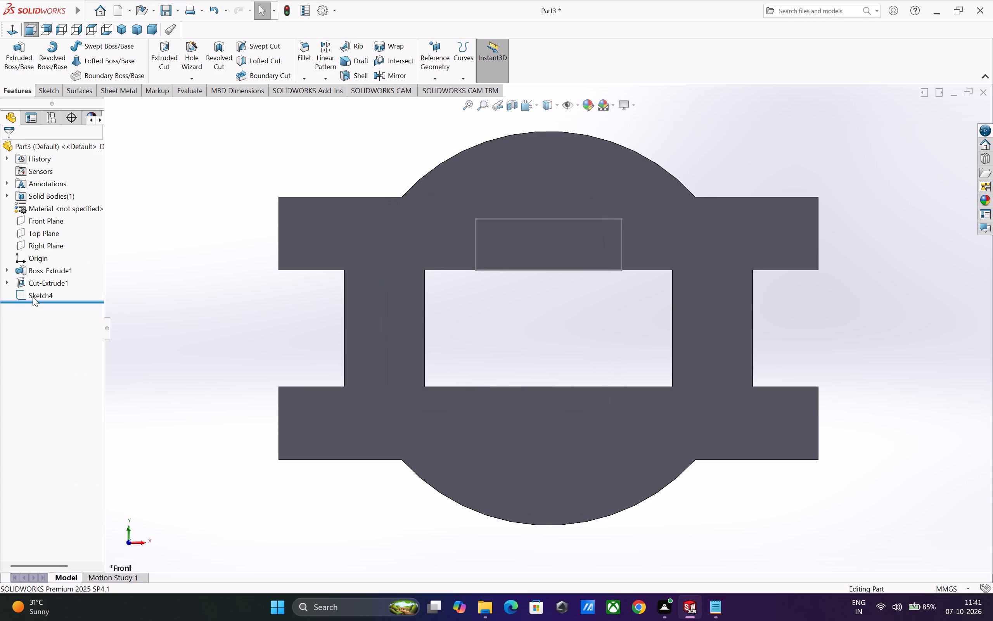
Cut-extrude the 20 by 7 mm rectangle Blind 10 mm into the body above the rectangular opening.
click(33, 297)
click(46, 268)
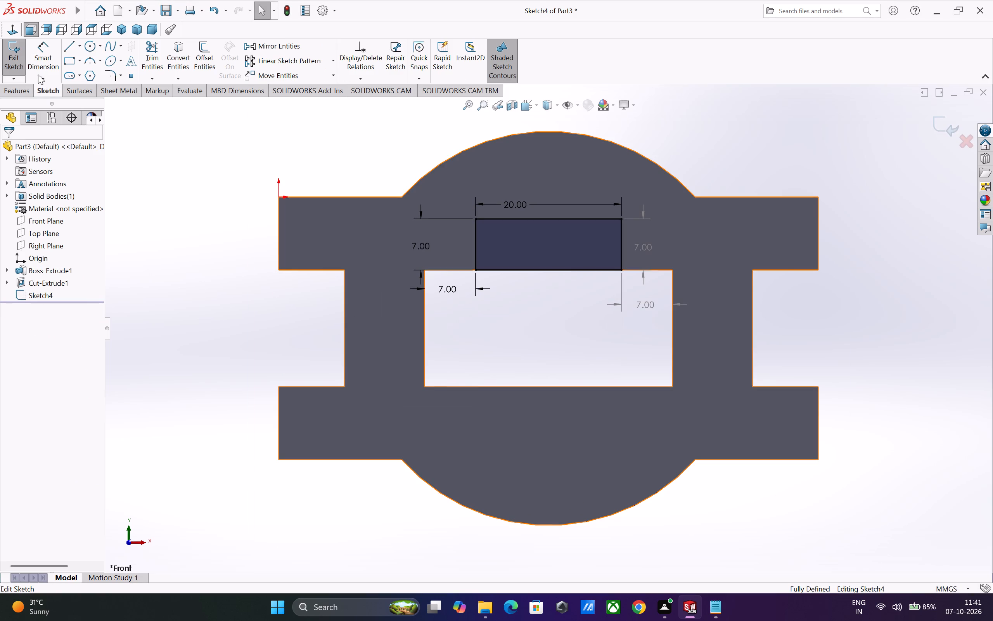
click(8, 92)
click(166, 62)
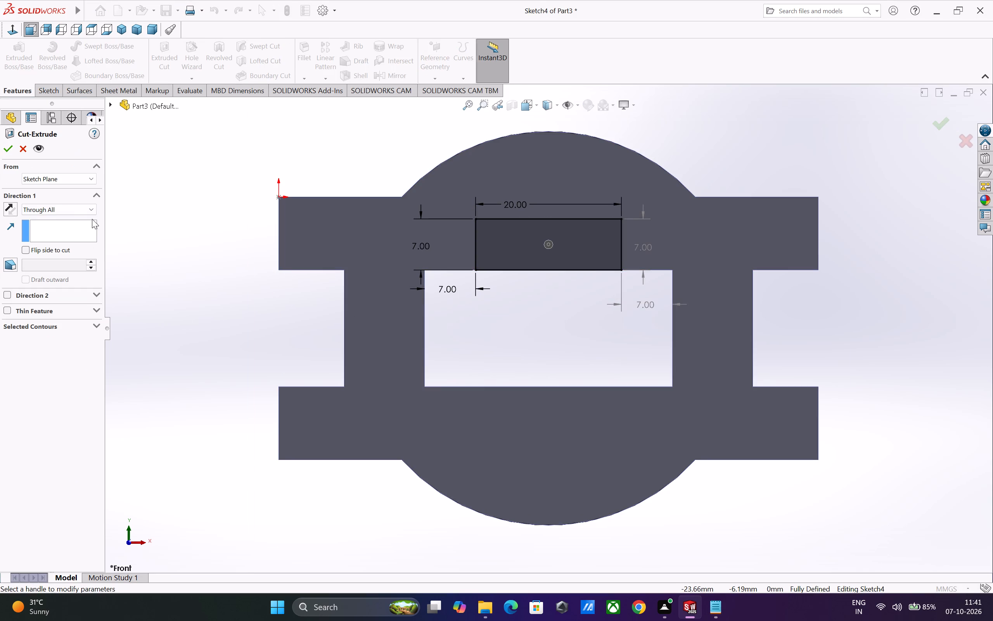
click(72, 209)
click(68, 219)
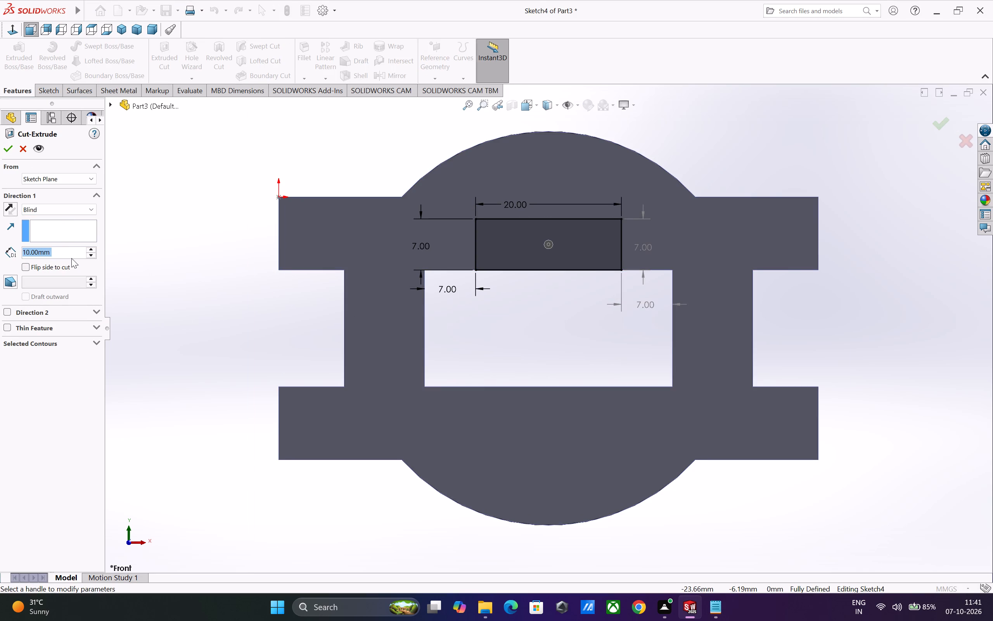
middle_drag(225, 404, 263, 379)
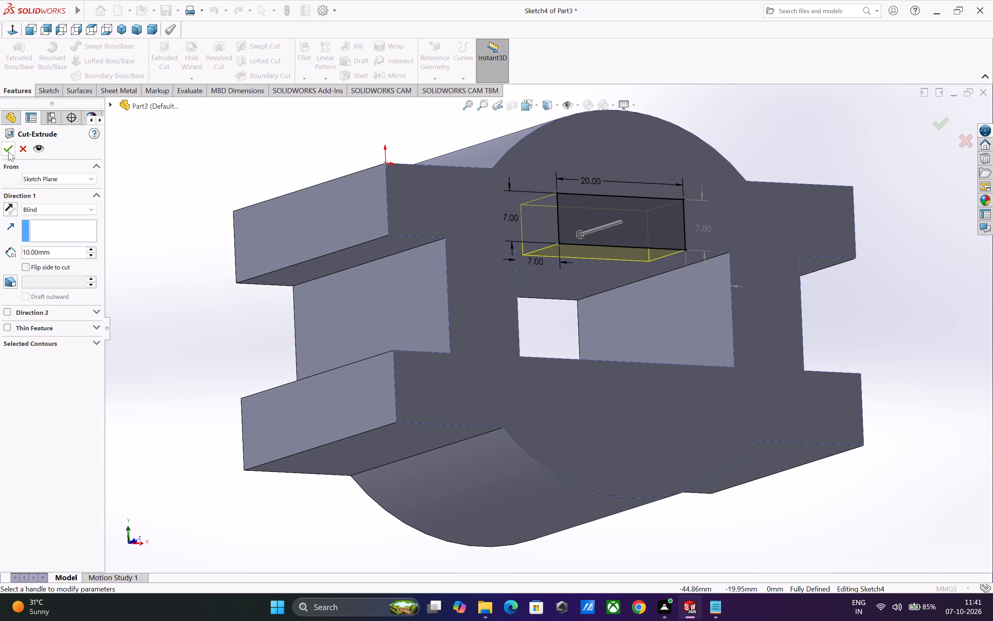
click(8, 151)
click(194, 301)
middle_drag(378, 540, 347, 478)
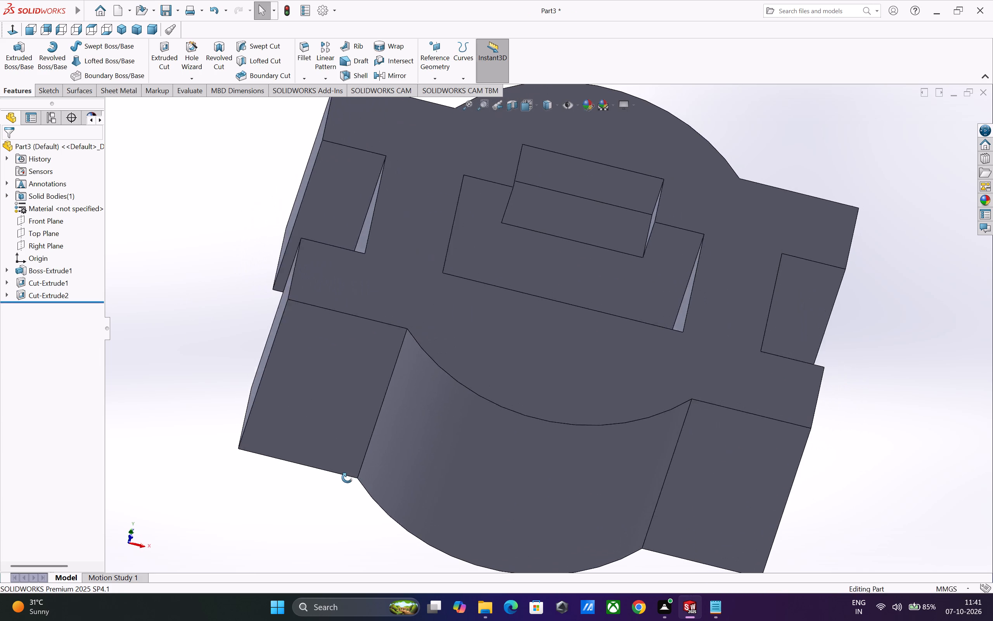
middle_drag(347, 478, 351, 506)
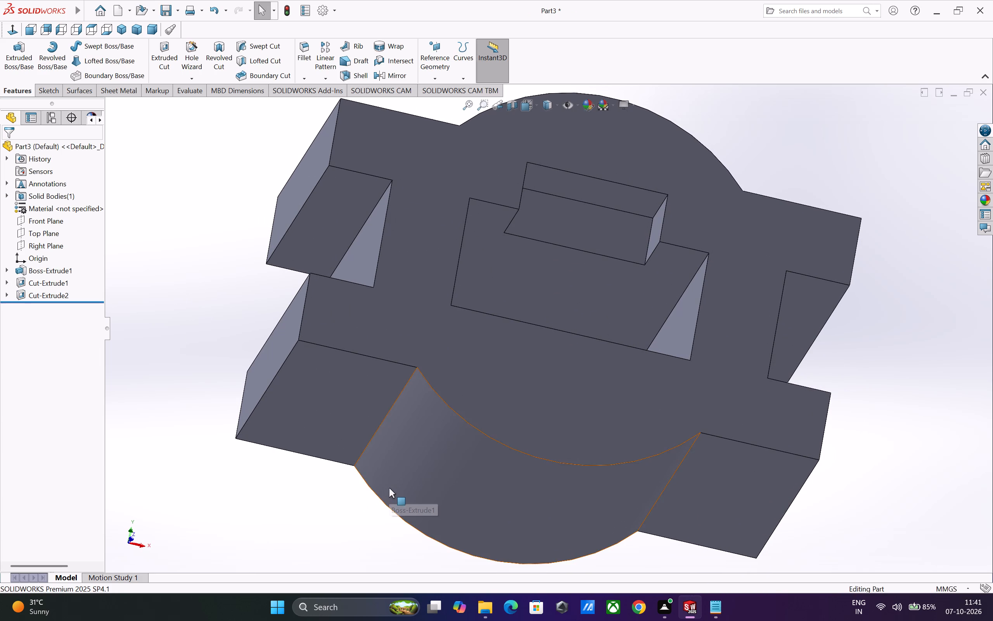
Sketch a closed rectangle about 26.6 by 10 mm on the side notch's inner face, beginning with a vertical midpoint line.
middle_drag(389, 489, 466, 500)
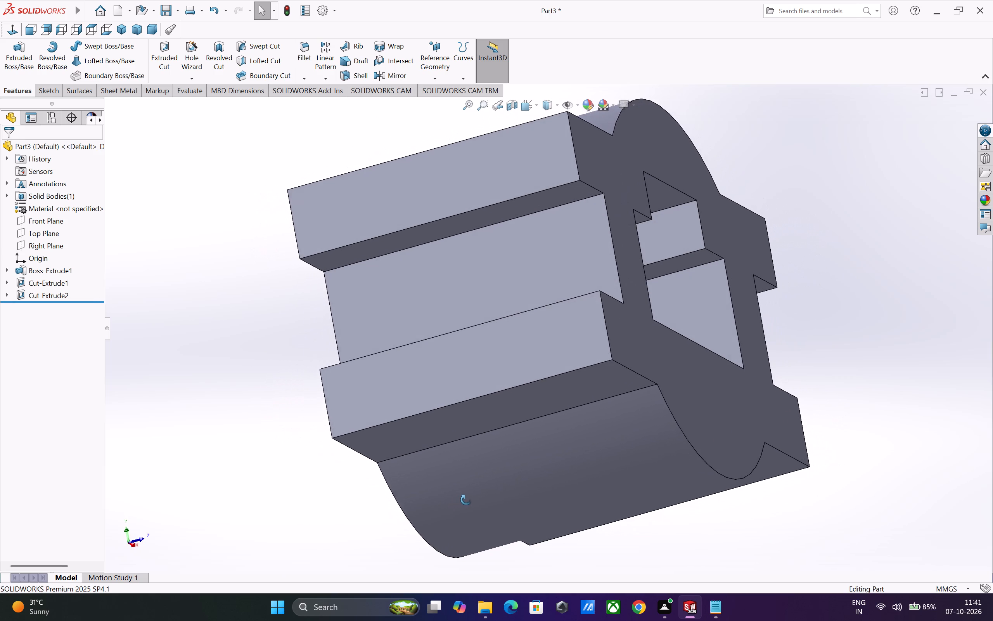
middle_drag(466, 500, 479, 505)
click(490, 293)
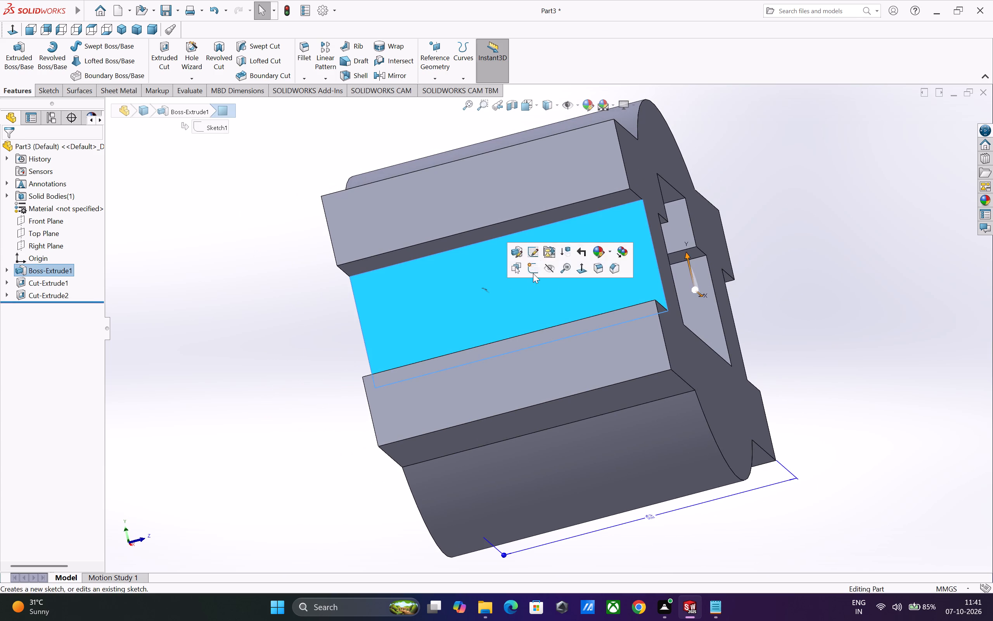
click(535, 267)
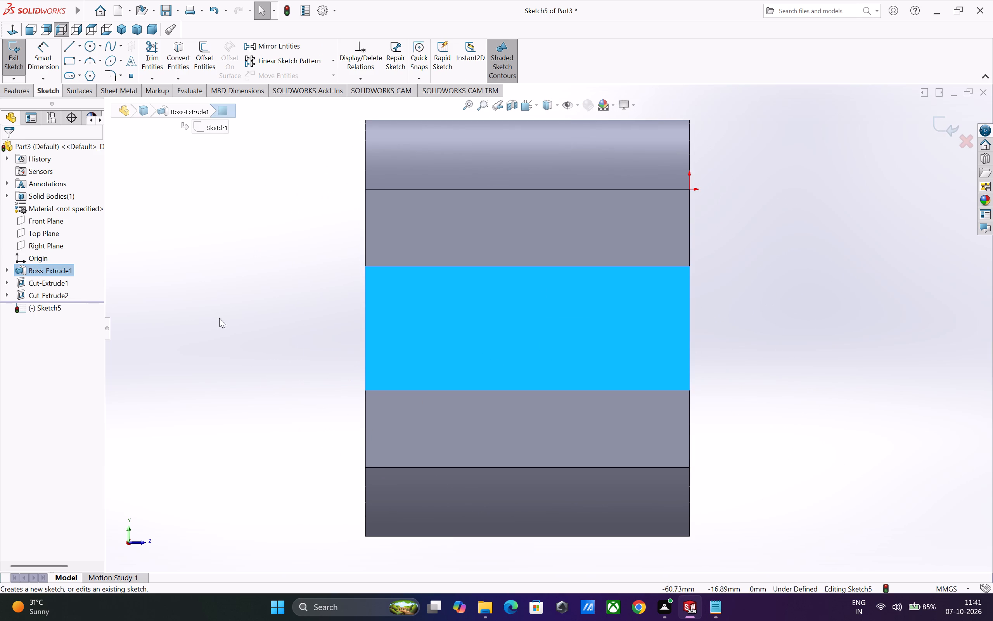
click(80, 47)
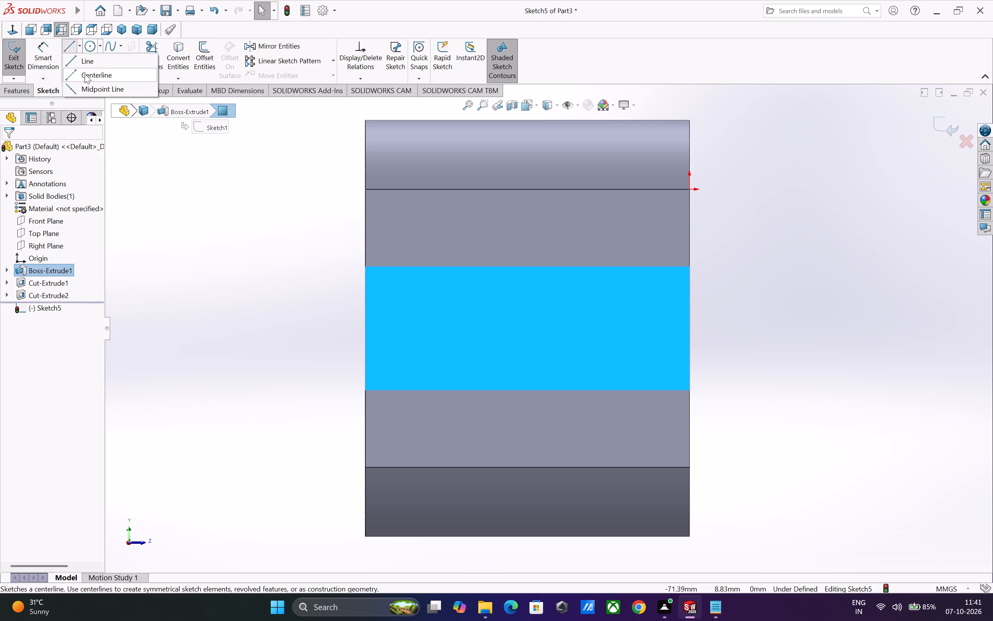
click(88, 87)
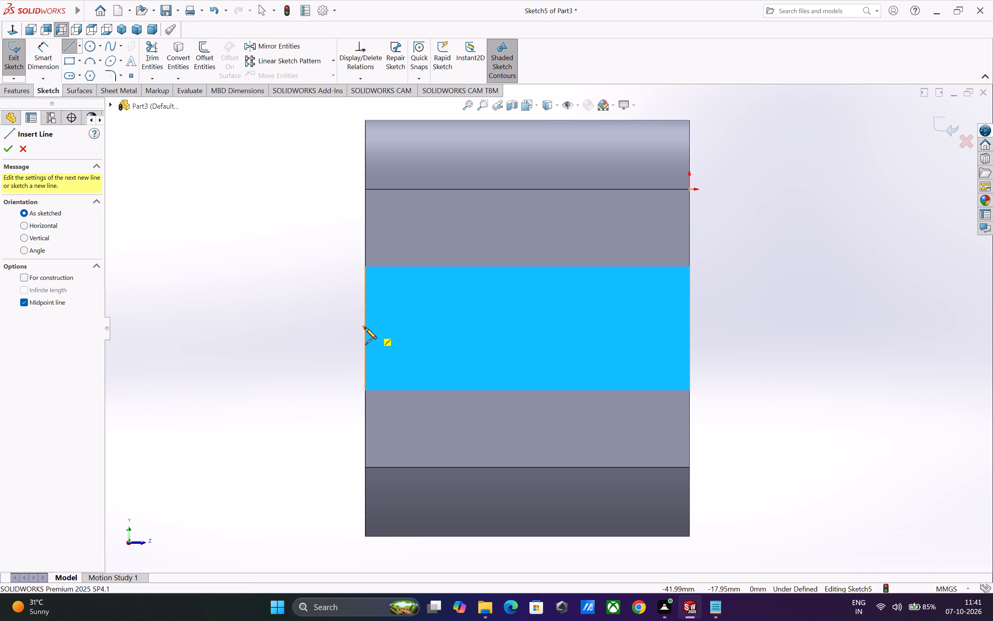
click(381, 328)
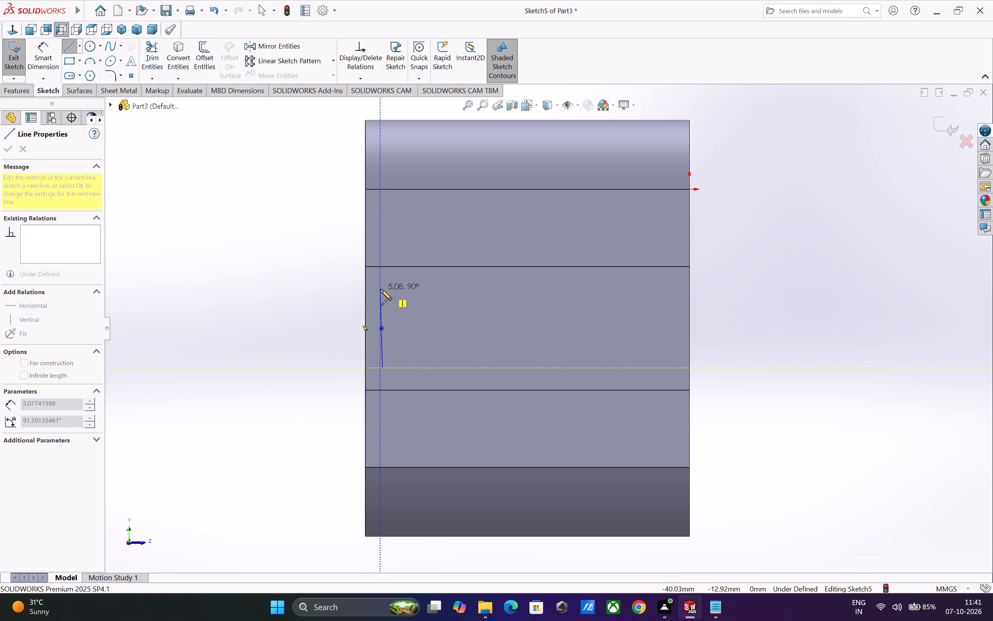
click(380, 289)
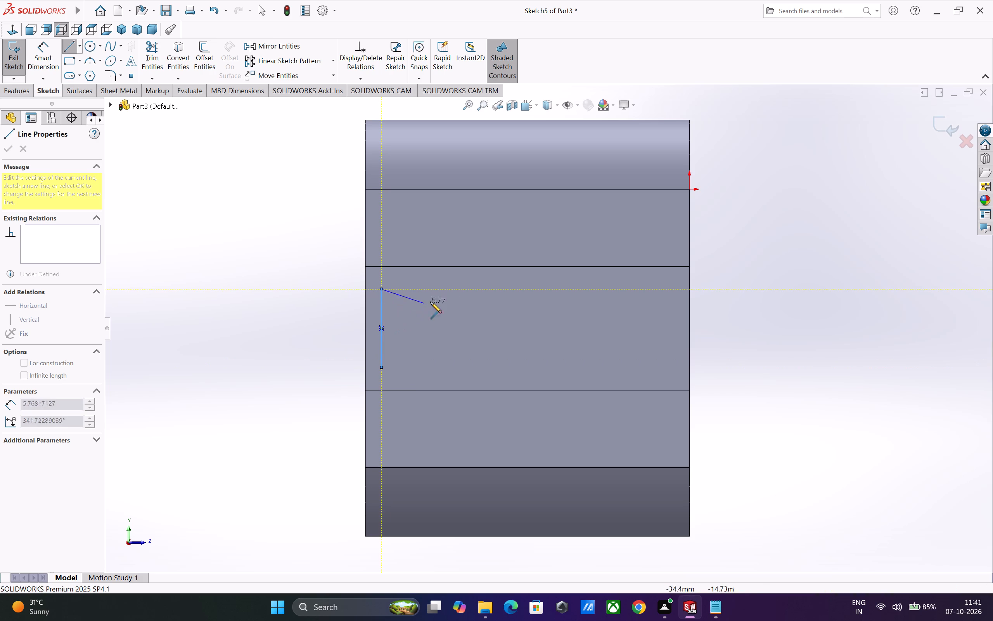
click(587, 288)
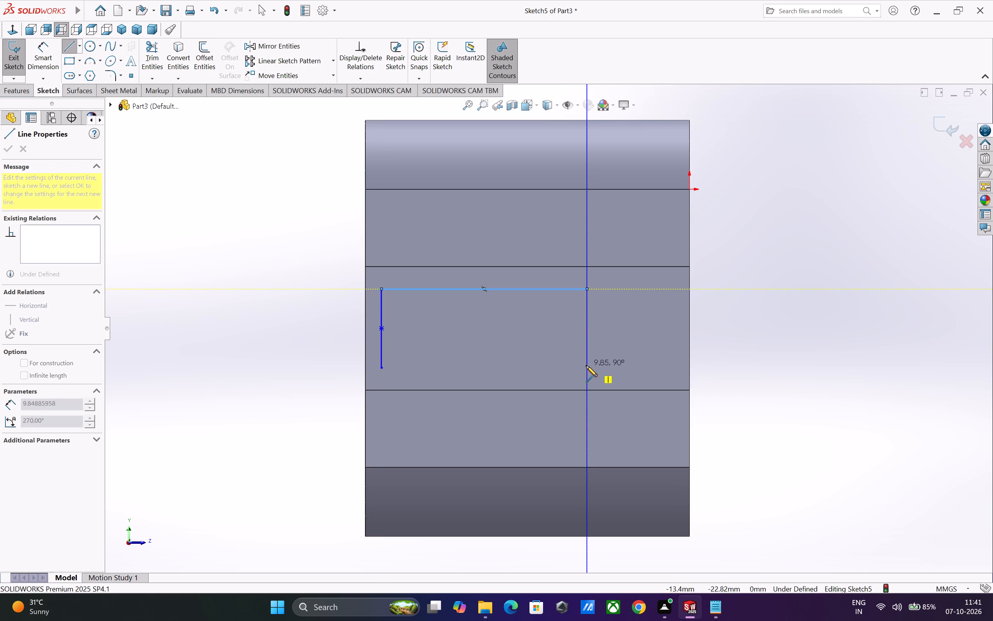
click(586, 367)
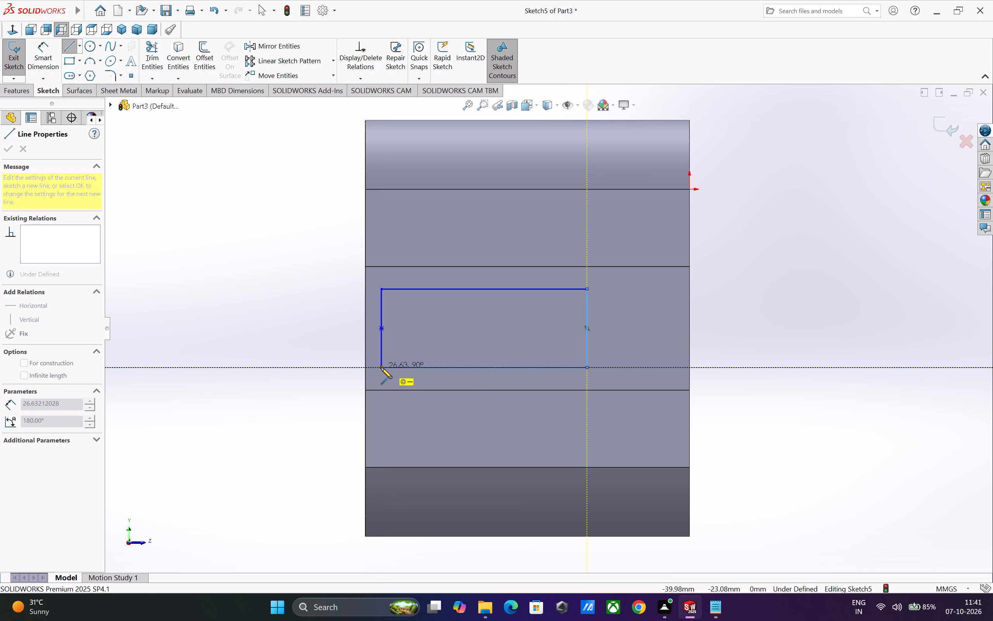
click(381, 368)
middle_click(277, 366)
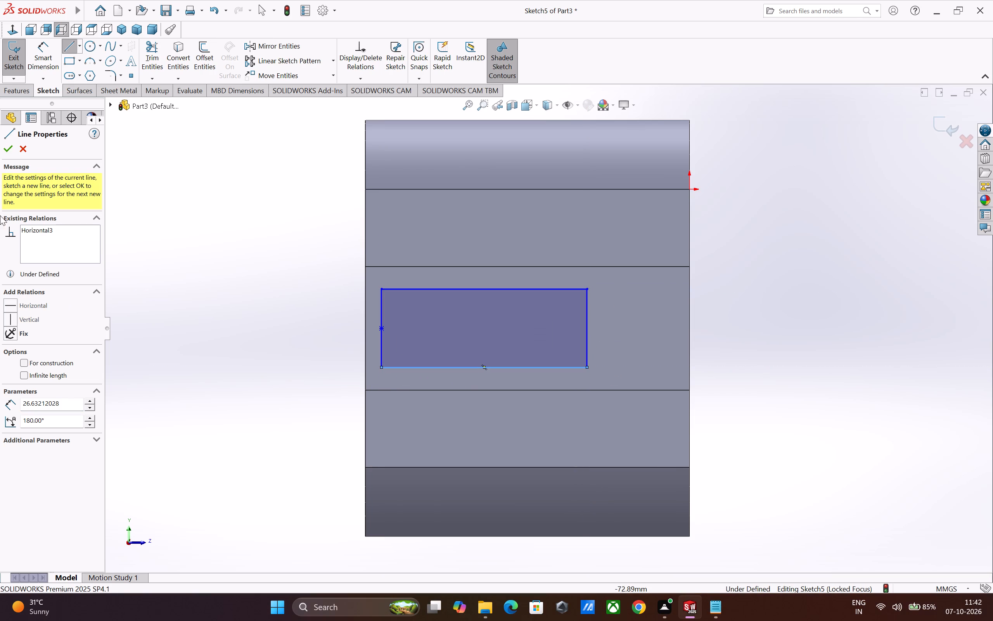
click(11, 150)
Dimension the rectangle on the notch face to 26 mm long and 10 mm high.
click(52, 55)
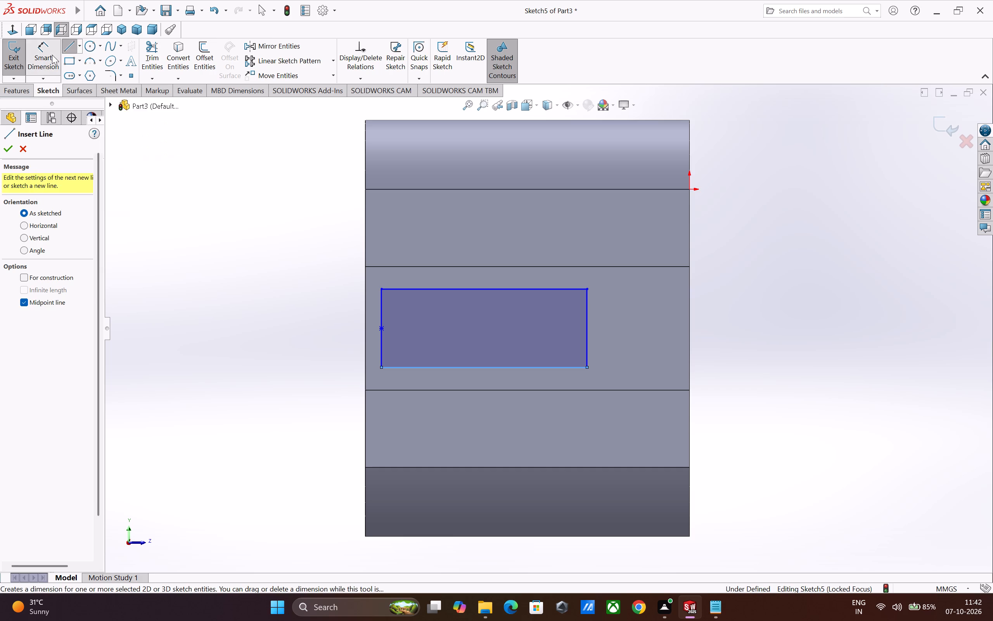
click(479, 368)
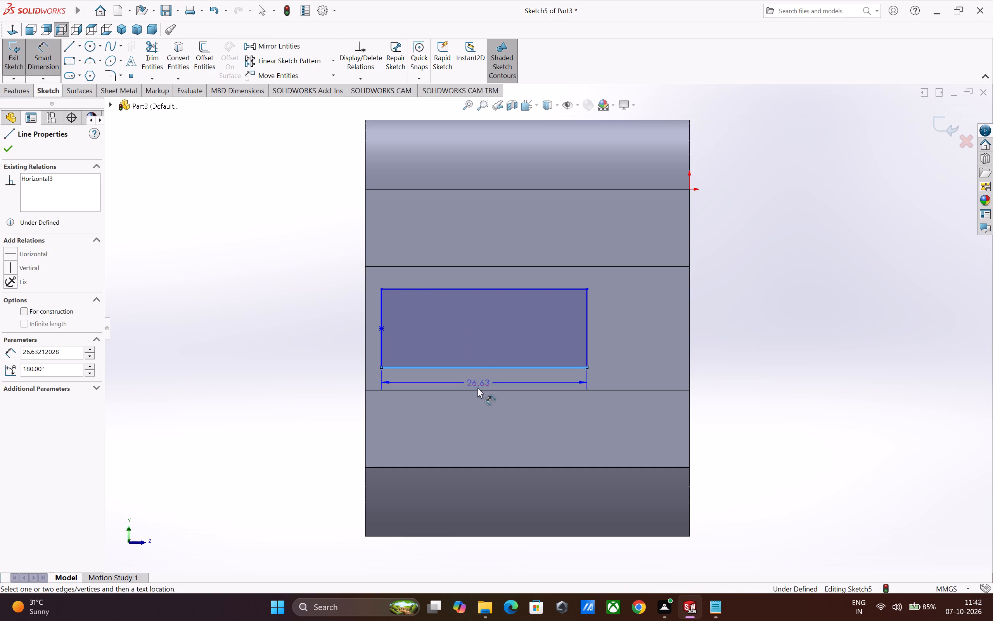
click(479, 435)
key(2)
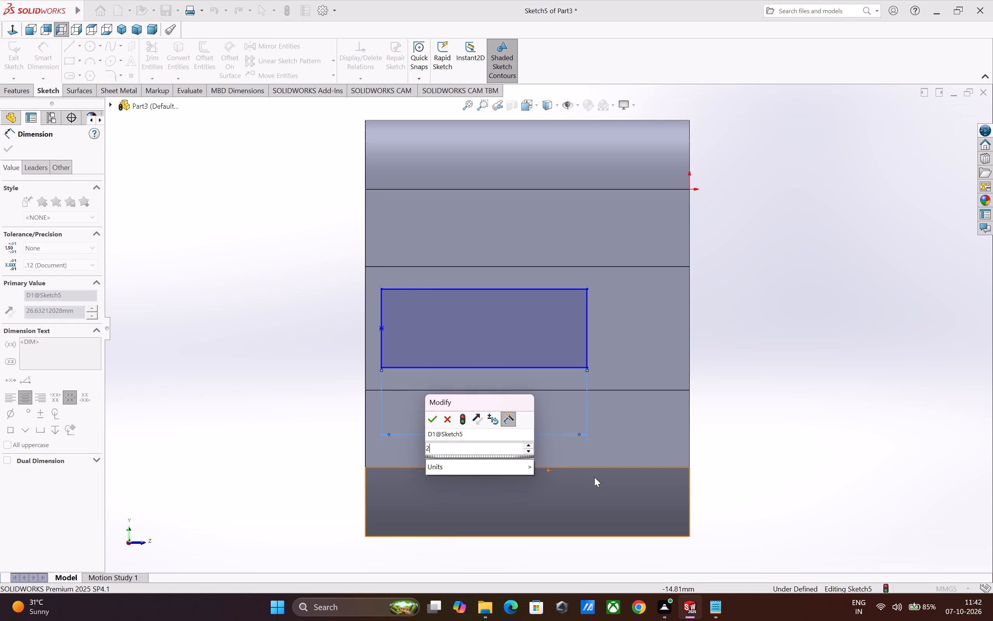
key(6)
key(Return)
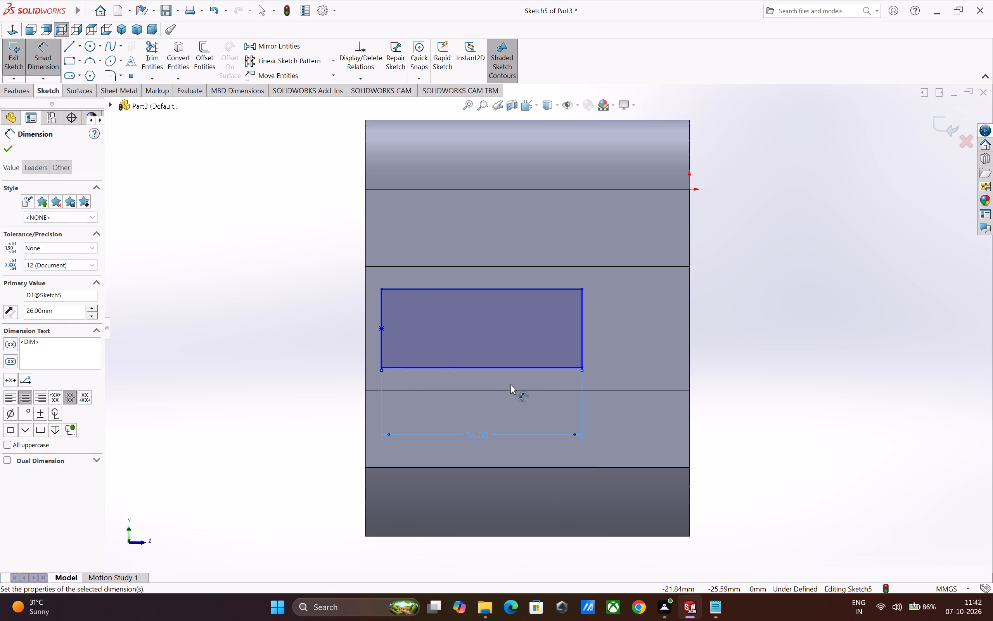
click(582, 330)
click(709, 331)
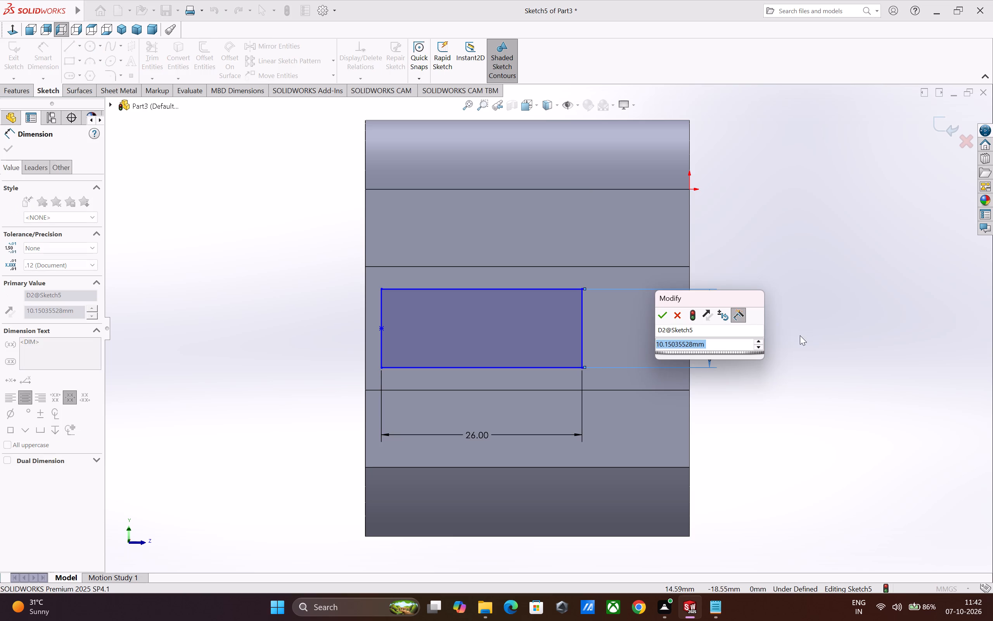
key(1)
key(0)
key(Return)
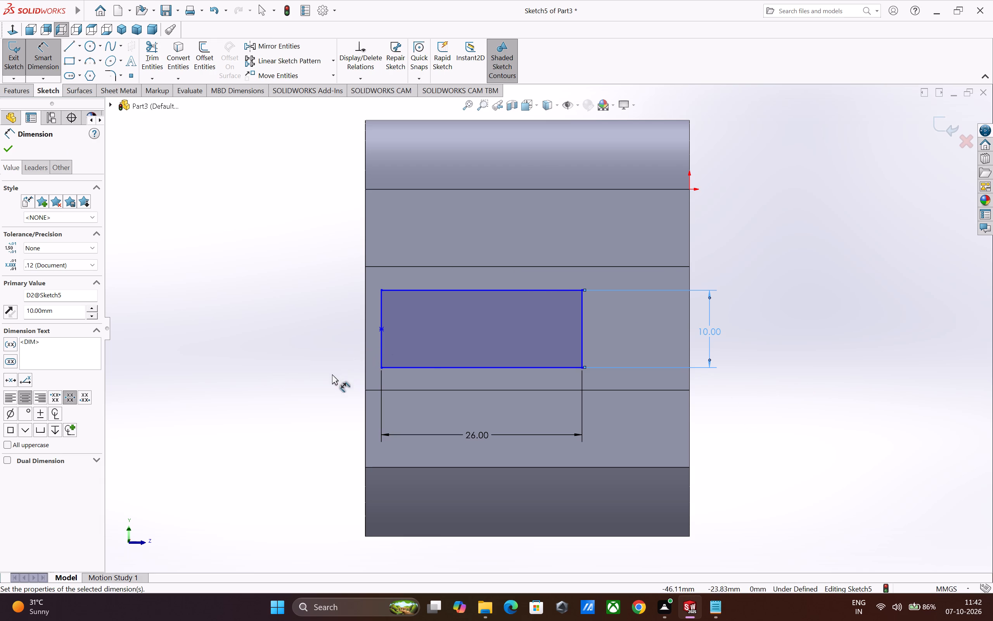
Dimension the rectangle's left side from the notch face's left edge as 42-26 mm.
click(365, 352)
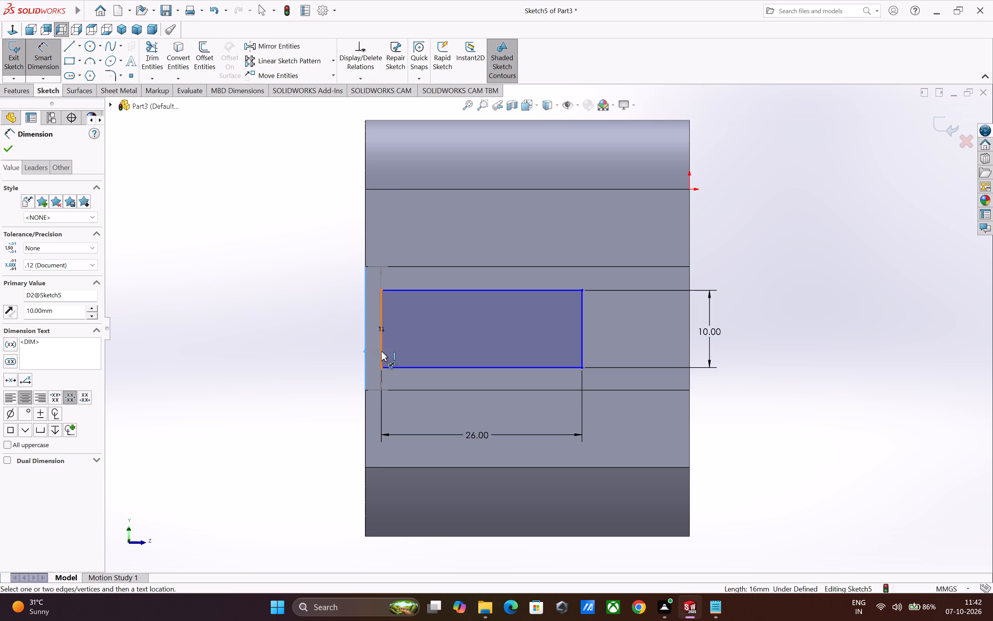
click(382, 351)
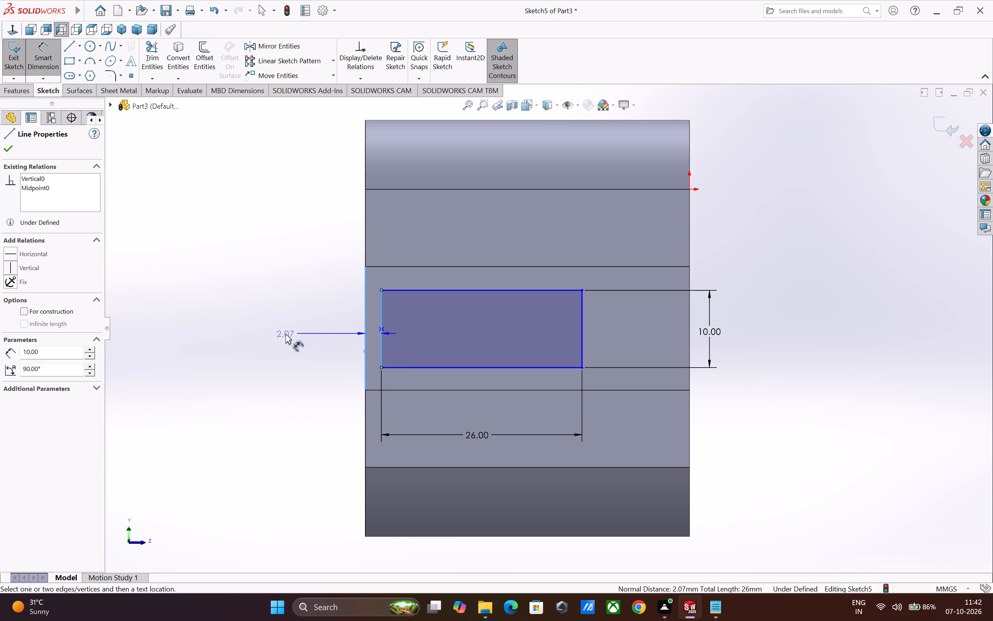
click(267, 333)
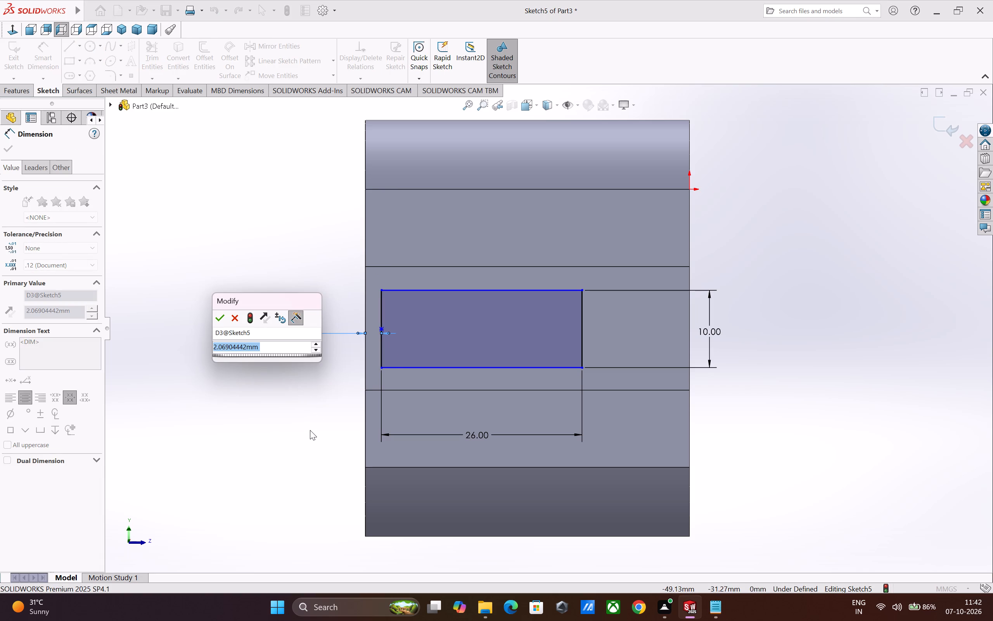
text(42)
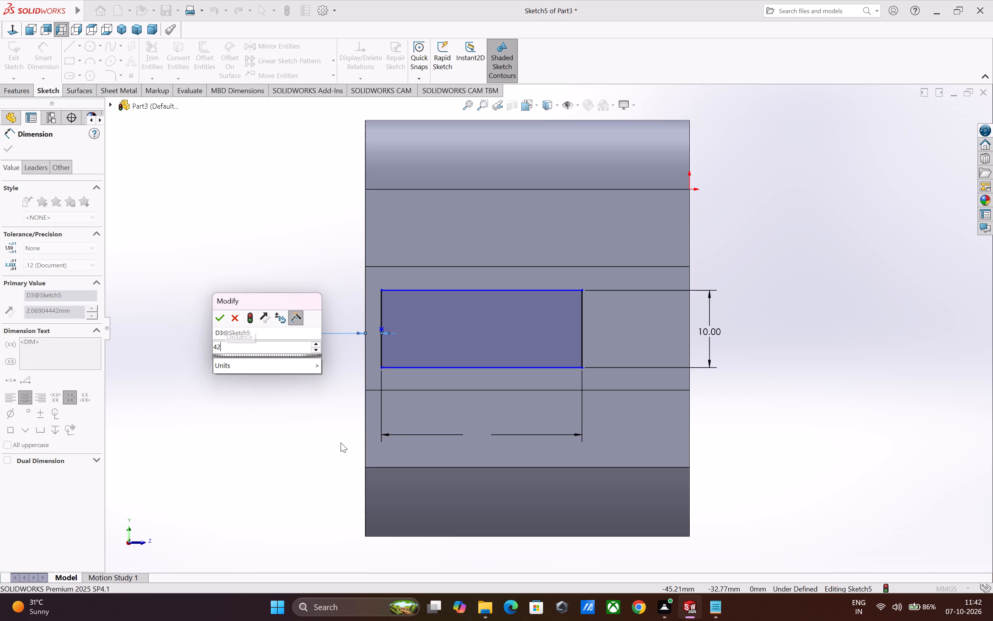
key(minus)
key(2)
key(6)
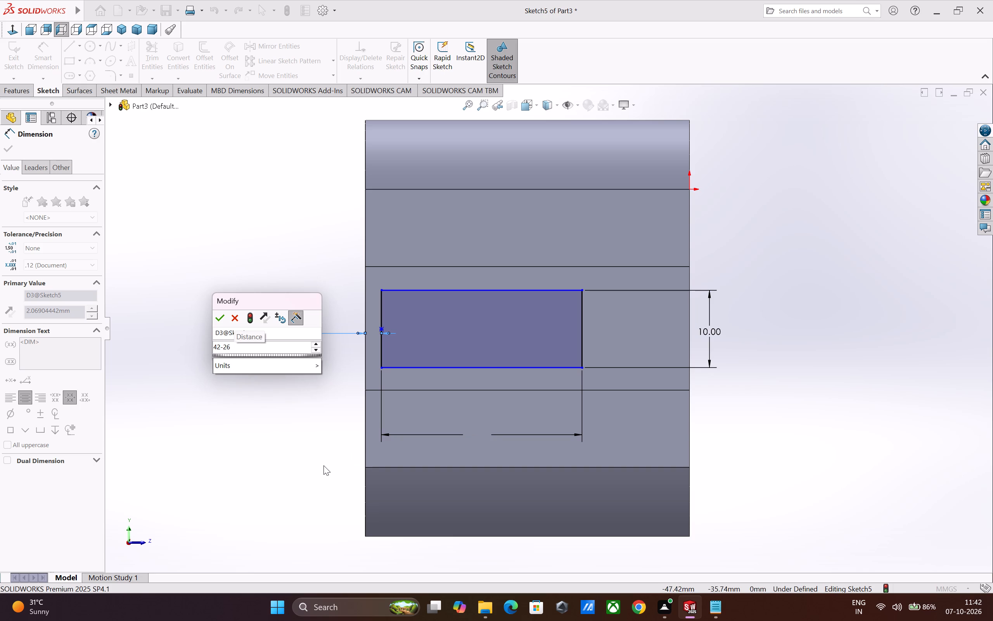
key(Return)
Change the rectangle's edge offset to 16/2, giving 8 mm, and move its dimension text close to the body.
scroll(299, 387, up, 4)
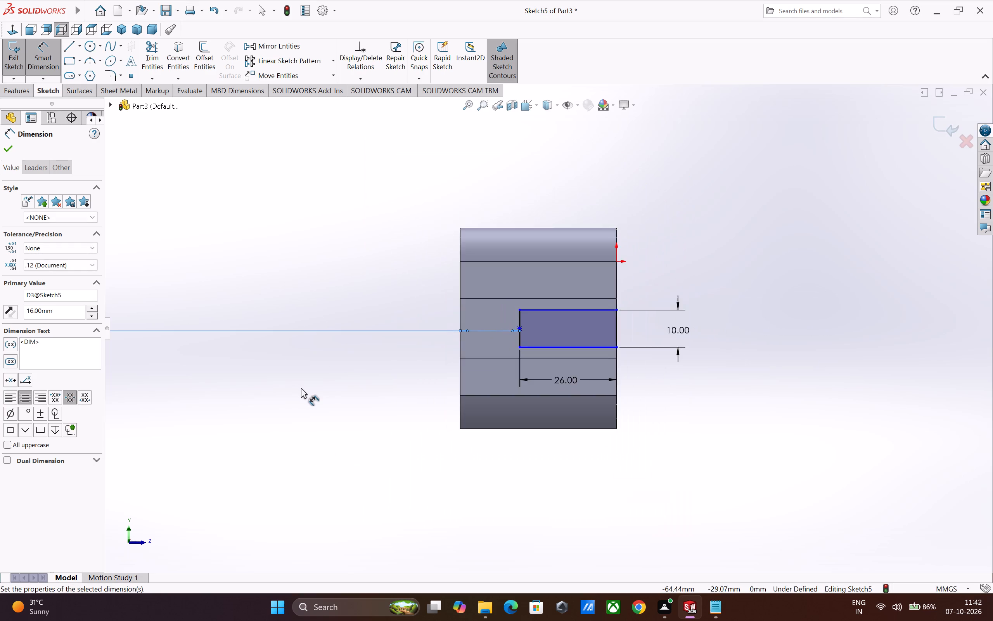
scroll(301, 388, up, 3)
scroll(272, 335, down, 2)
double_click(315, 328)
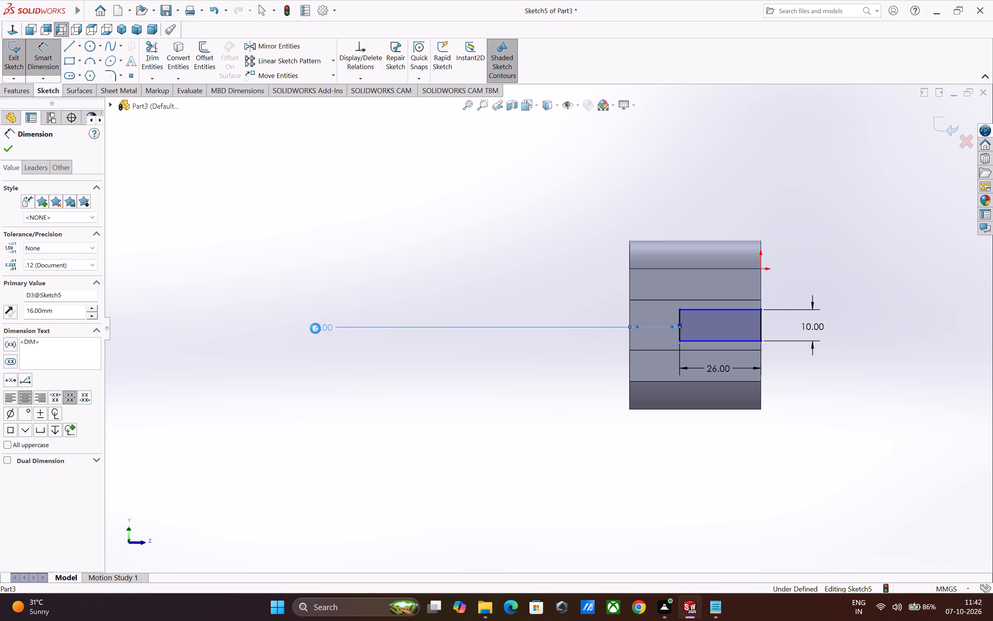
text(15)
key(BackSpace)
key(6)
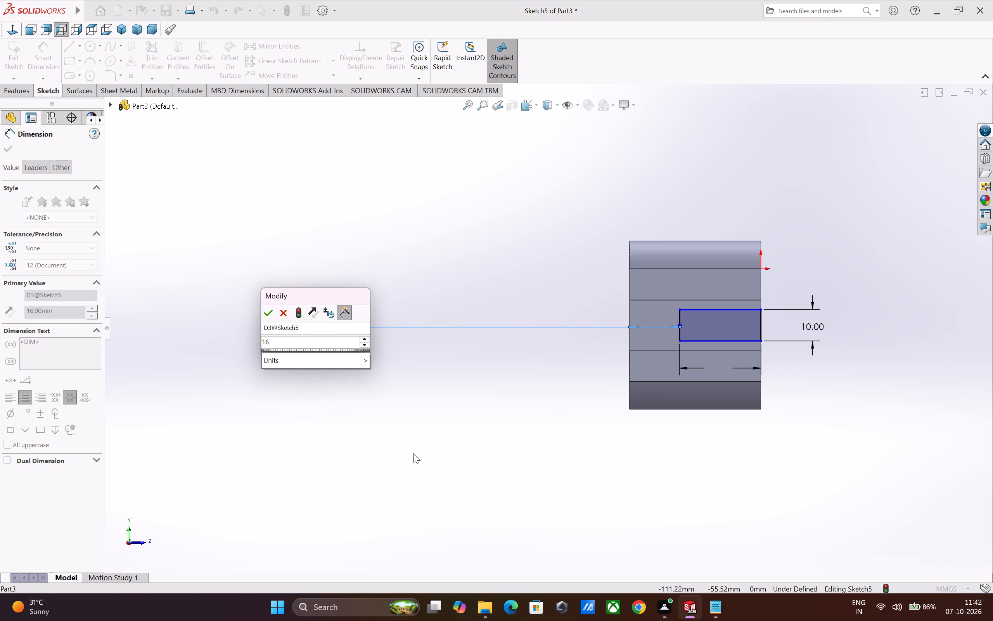
key(slash)
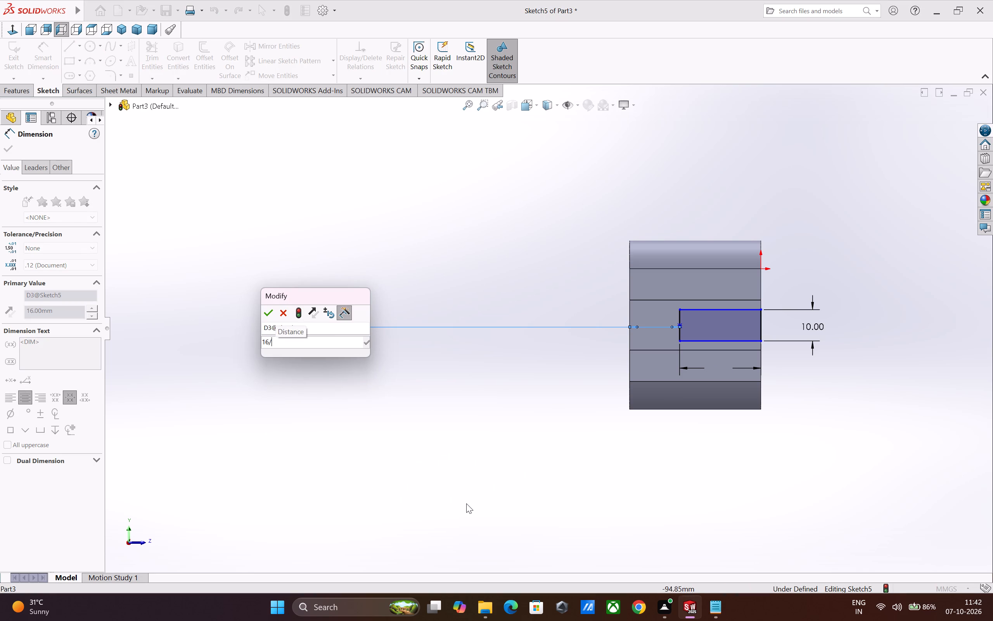
key(2)
key(Return)
scroll(567, 422, down, 1)
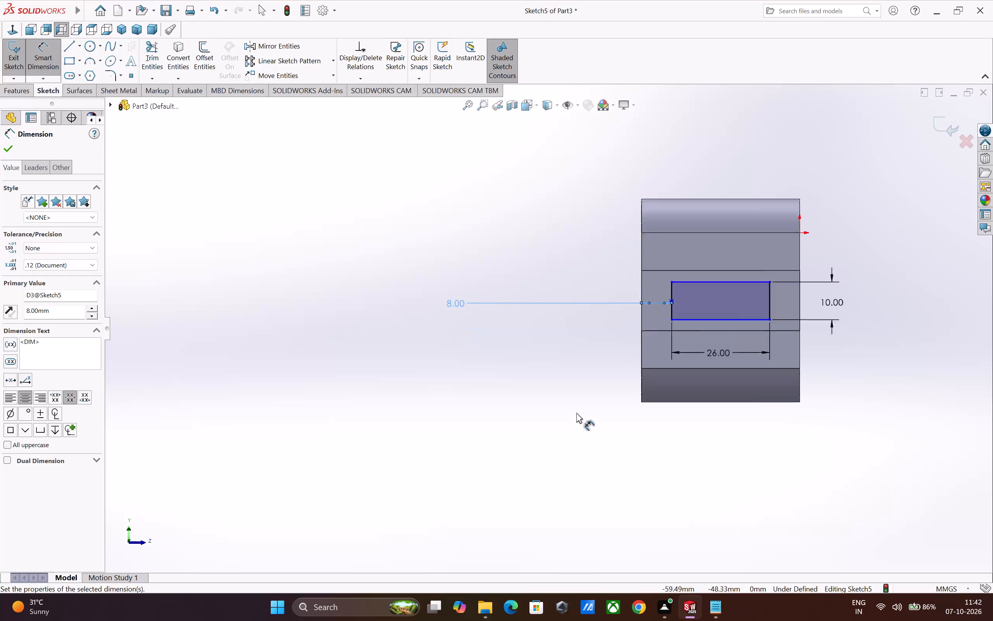
scroll(576, 413, down, 1)
scroll(535, 414, up, 2)
scroll(597, 366, down, 2)
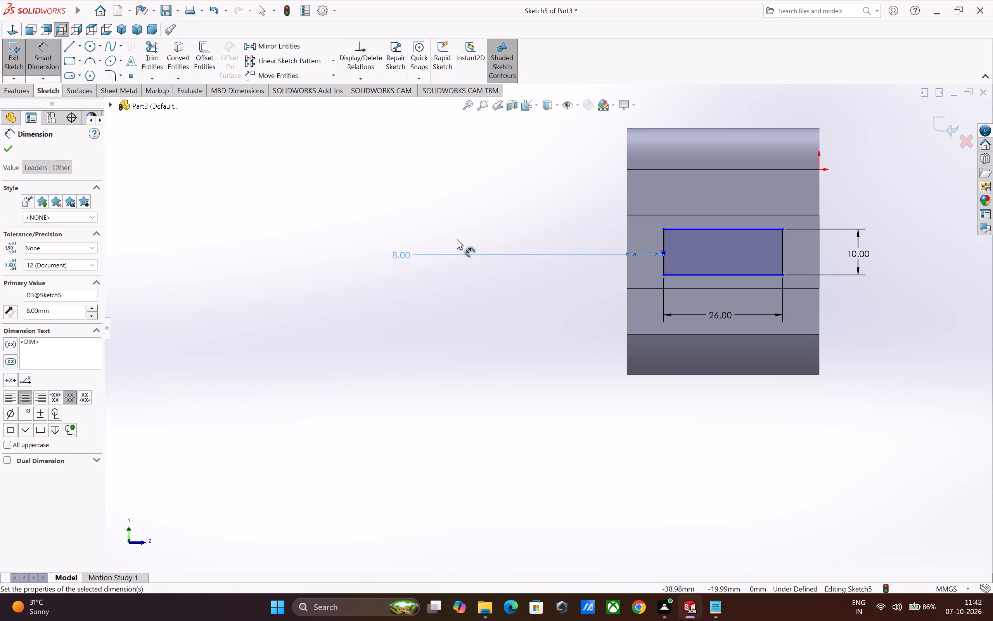
drag(399, 254, 446, 255)
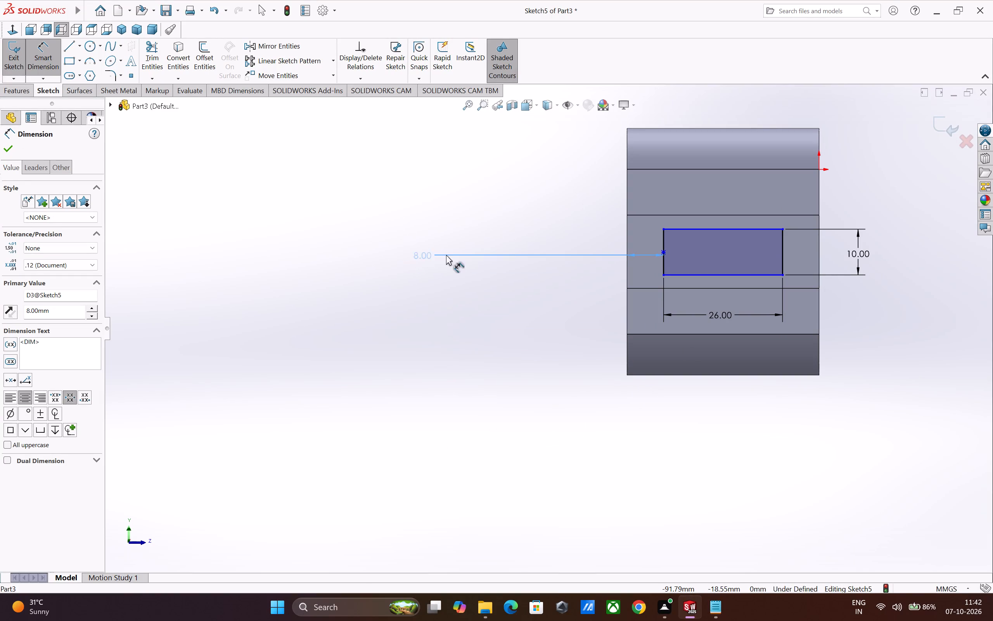
drag(446, 255, 607, 253)
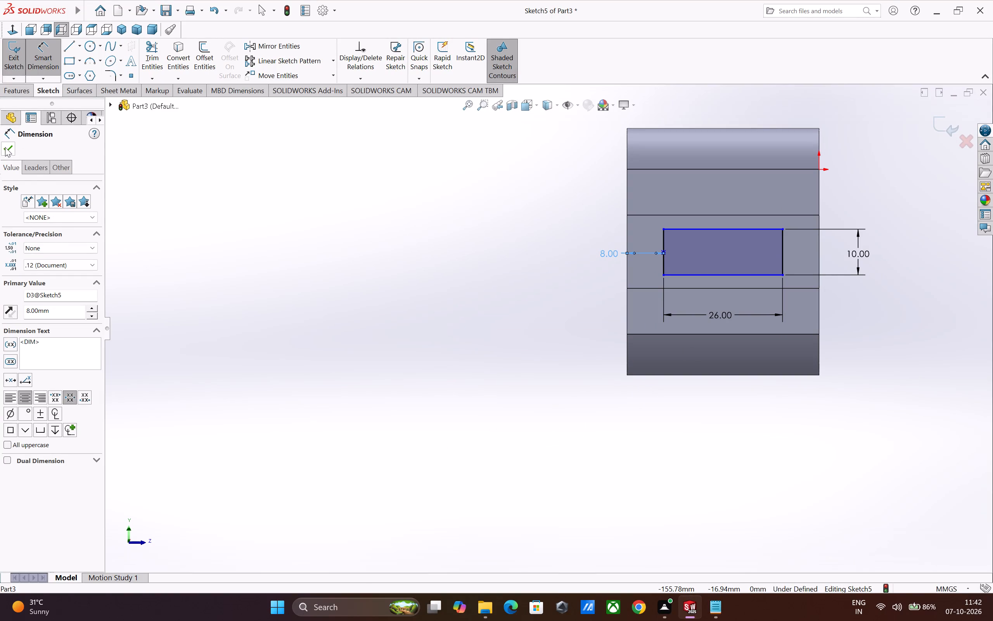
click(5, 147)
Cut the 26 by 10 mm rectangle on the side notch's inner face with an Extruded Cut set to Through All.
scroll(394, 399, up, 3)
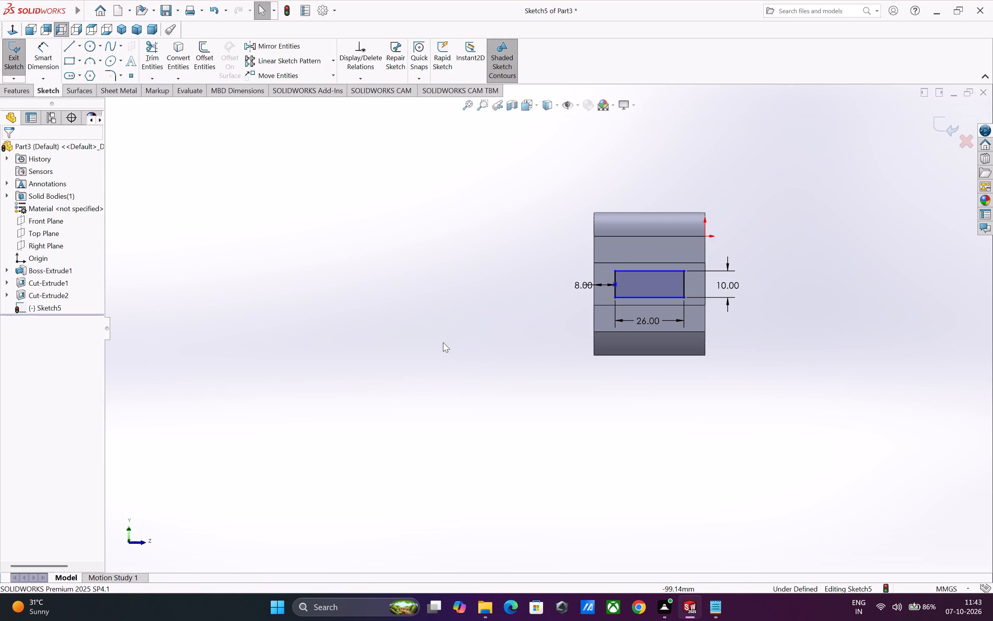
scroll(443, 342, up, 1)
scroll(581, 292, down, 4)
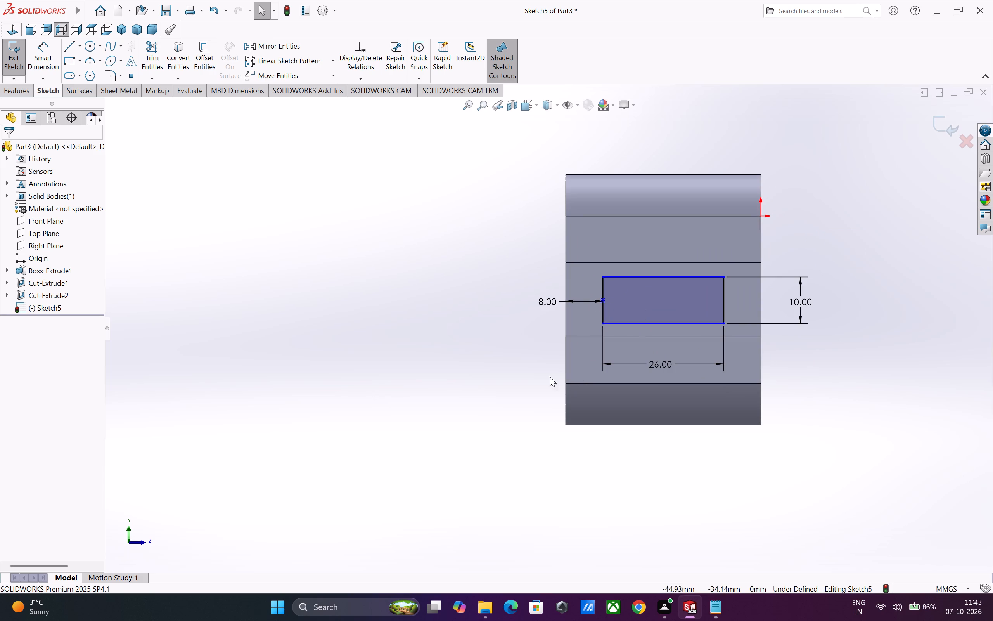
scroll(448, 391, up, 2)
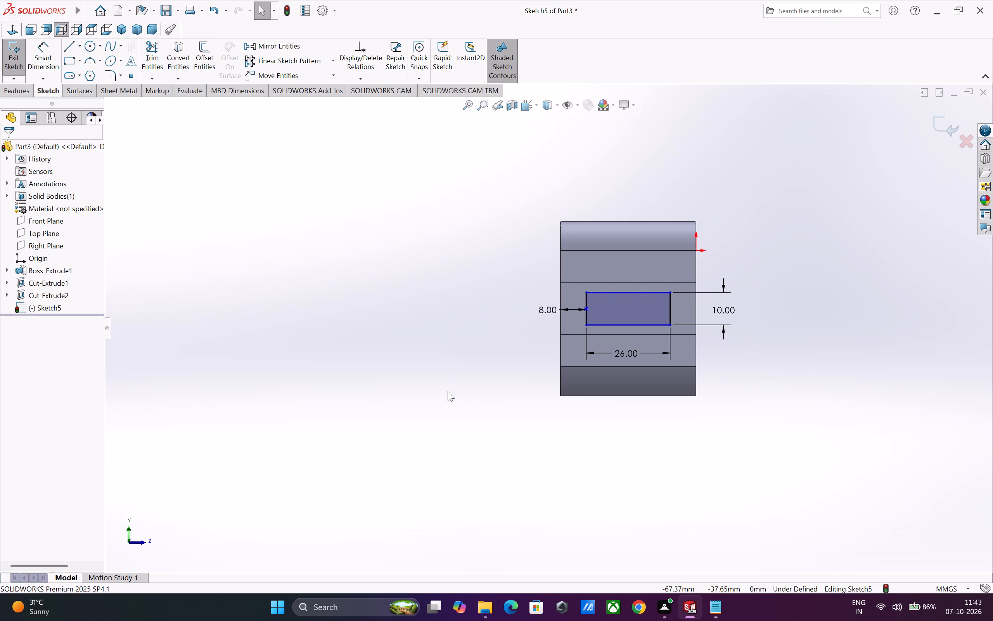
click(9, 93)
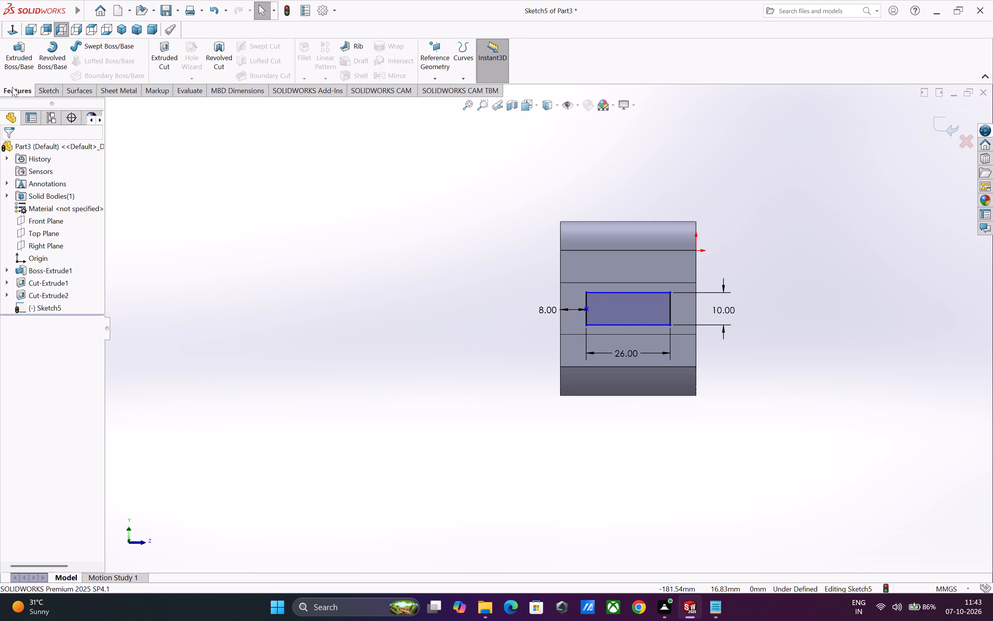
click(17, 61)
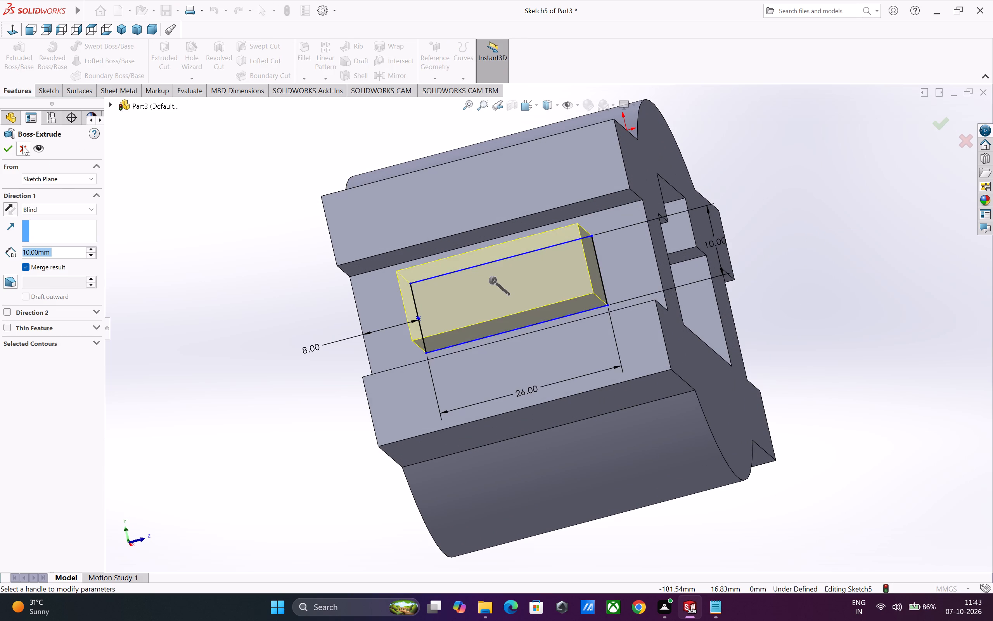
click(22, 145)
click(159, 60)
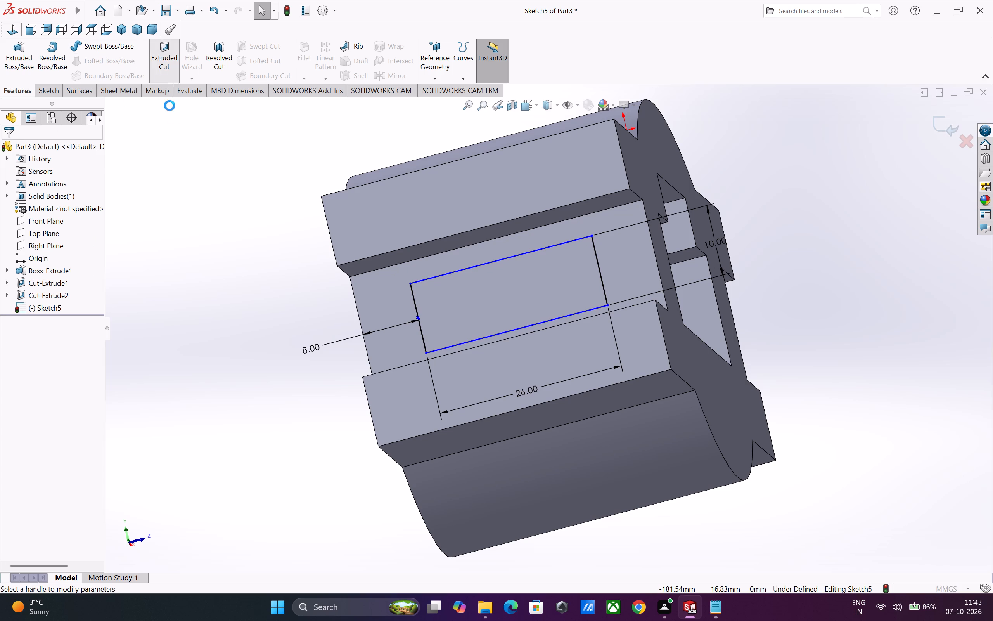
click(62, 208)
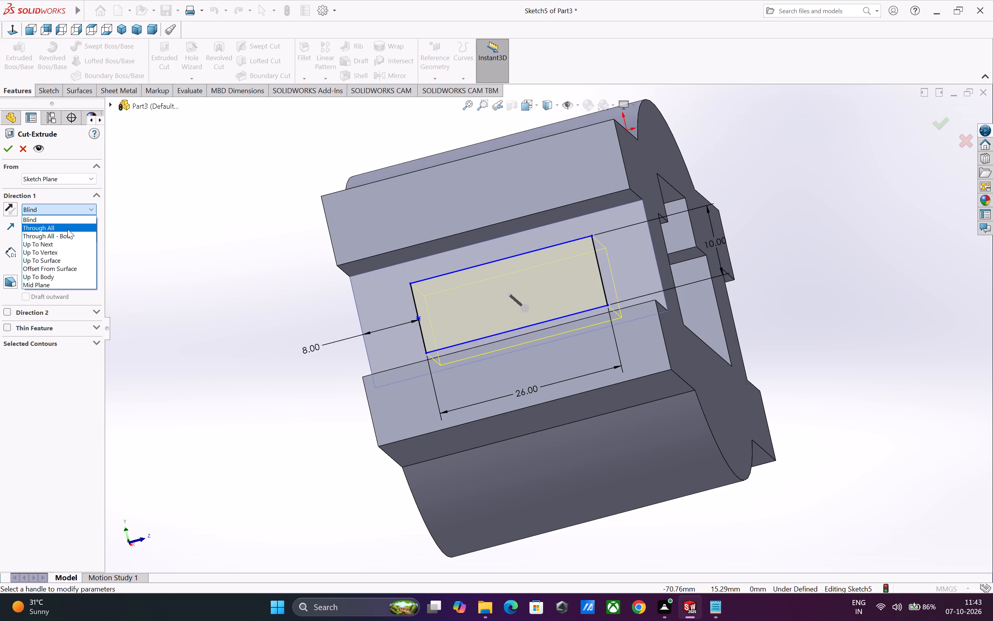
click(67, 229)
middle_drag(198, 366, 150, 363)
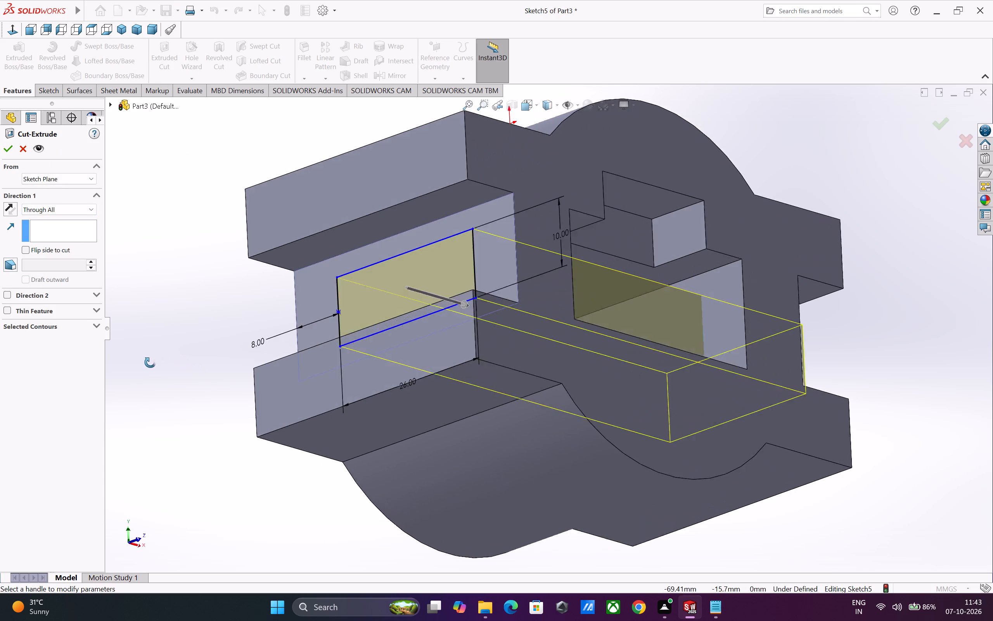
middle_drag(150, 363, 135, 365)
scroll(146, 371, up, 4)
middle_drag(223, 411, 177, 402)
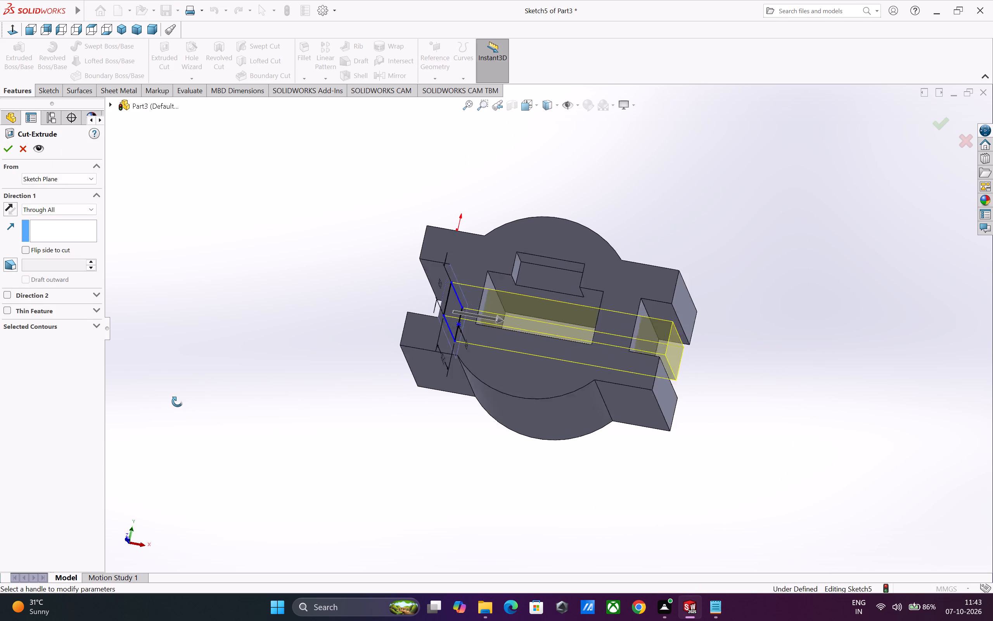
middle_drag(177, 402, 222, 387)
scroll(222, 387, up, 1)
middle_drag(222, 387, 239, 388)
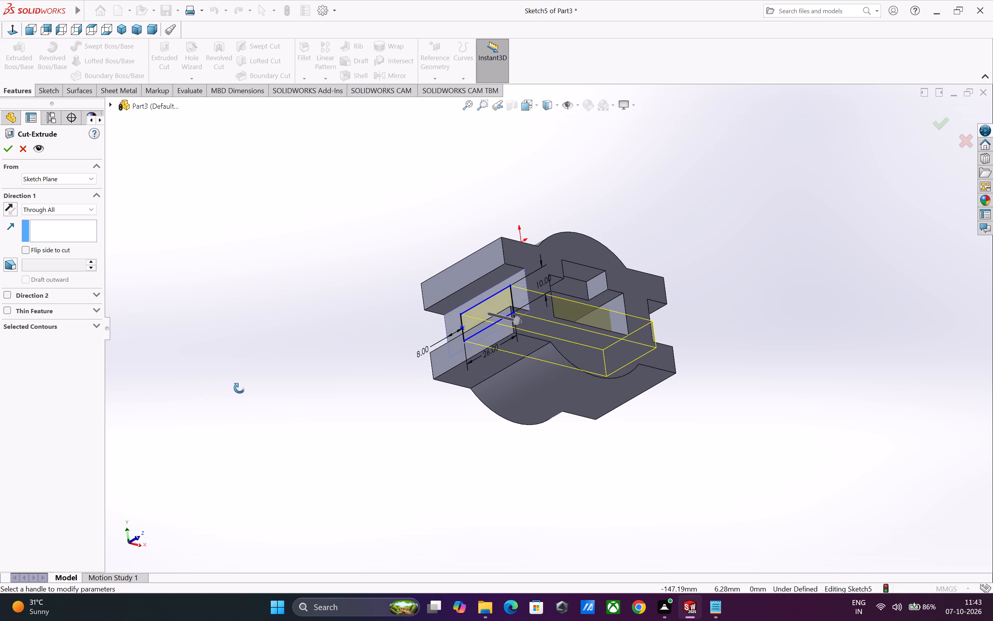
middle_drag(239, 388, 242, 388)
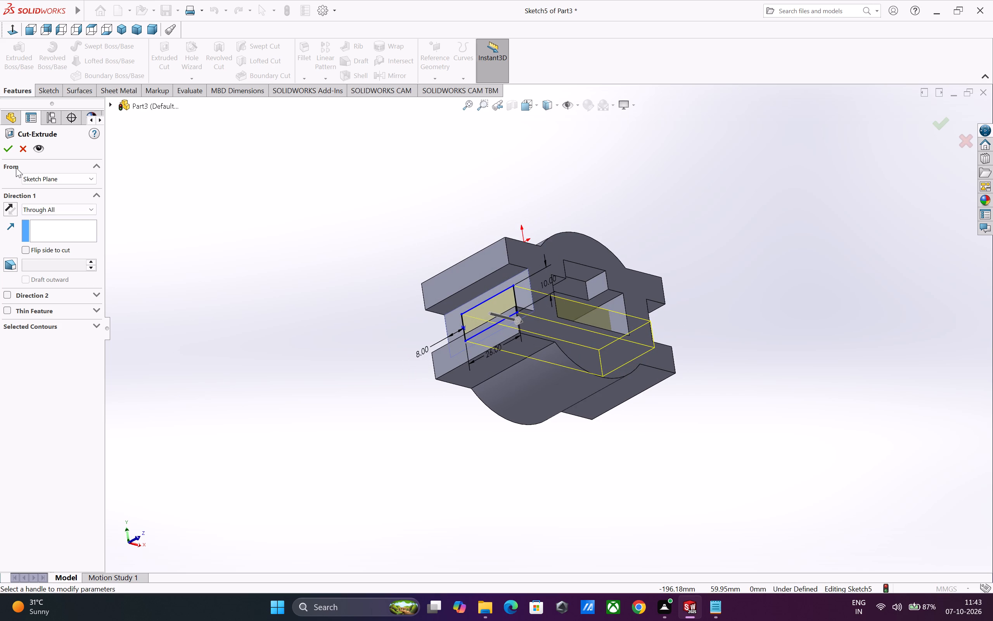
click(9, 152)
click(393, 399)
Examine the part from several angles to check the side opening, the central opening and the recess.
scroll(547, 502, up, 1)
middle_drag(549, 501, 557, 500)
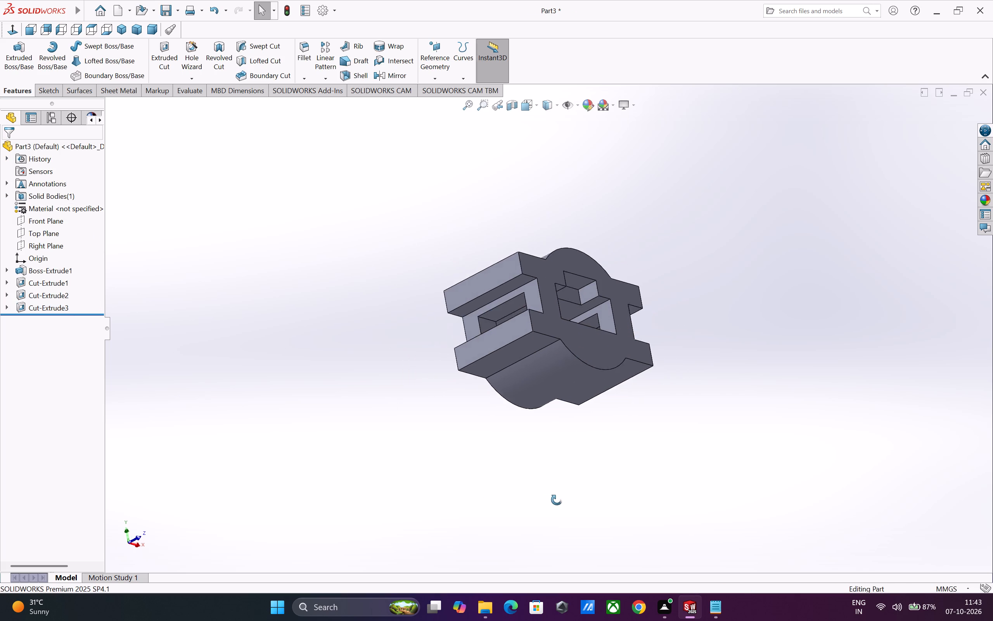
middle_drag(557, 500, 560, 478)
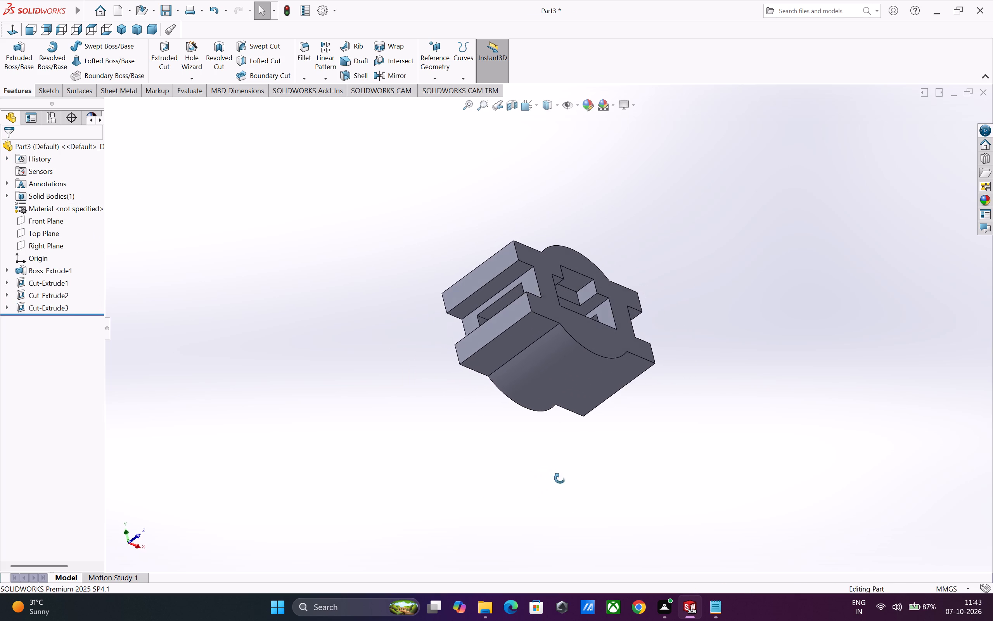
middle_drag(560, 478, 690, 559)
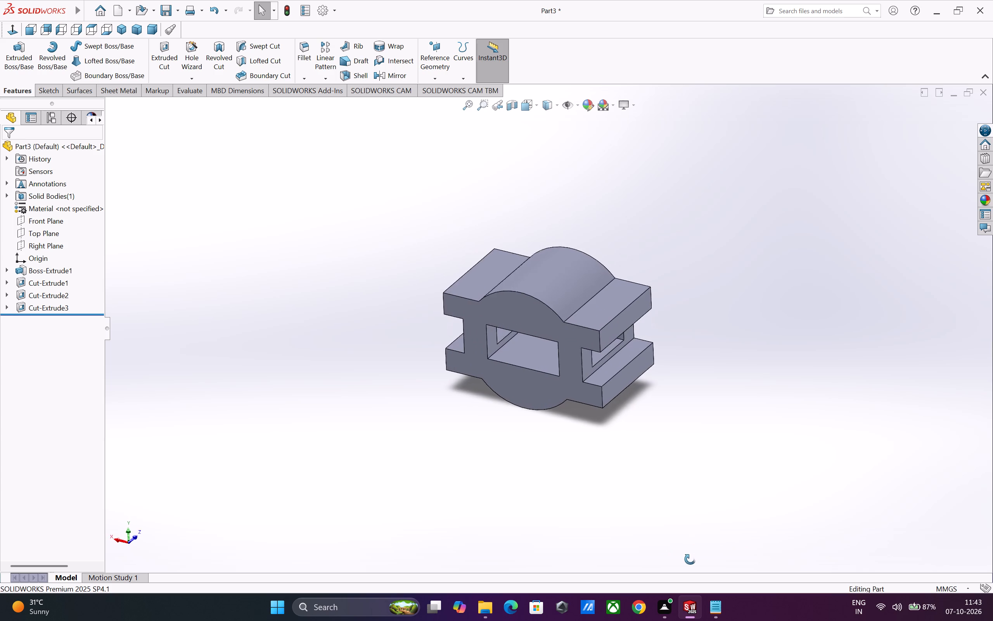
middle_drag(690, 559, 551, 531)
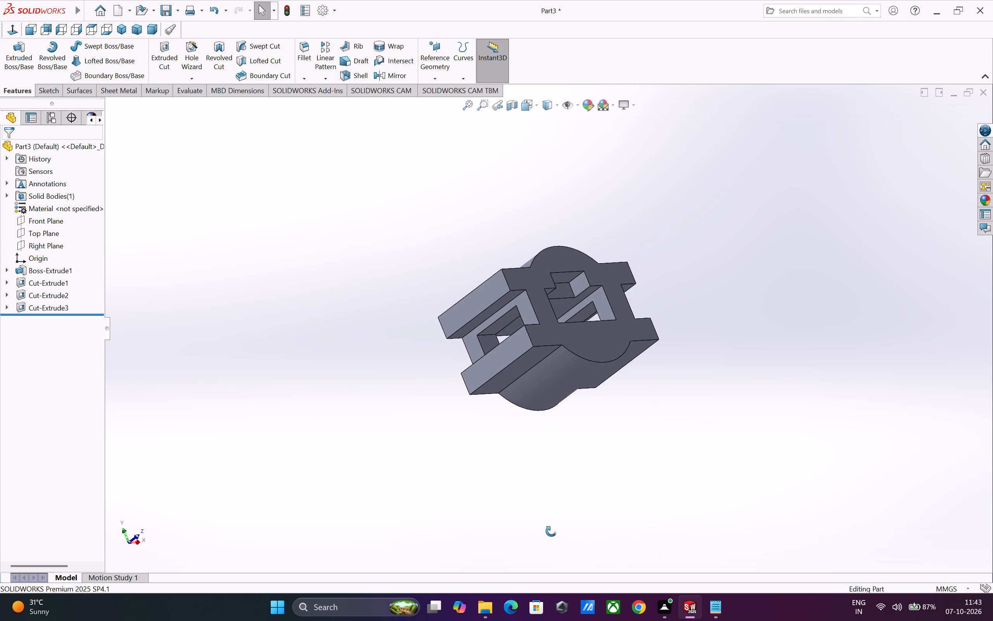
middle_drag(551, 531, 526, 505)
ctrl+middle_drag(605, 500, 598, 483)
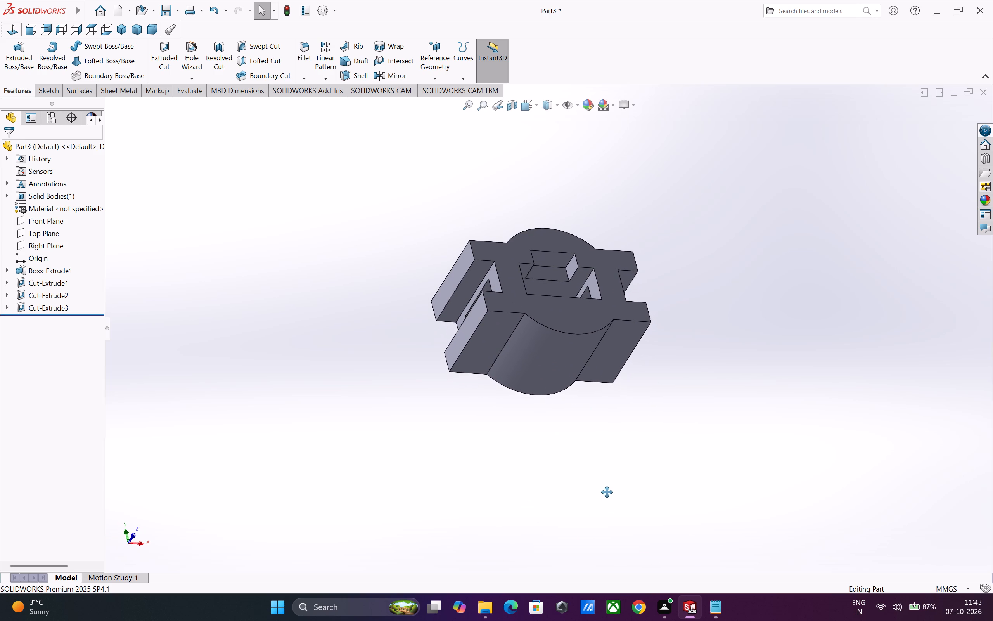
ctrl+middle_drag(598, 483, 597, 482)
middle_drag(691, 415, 663, 399)
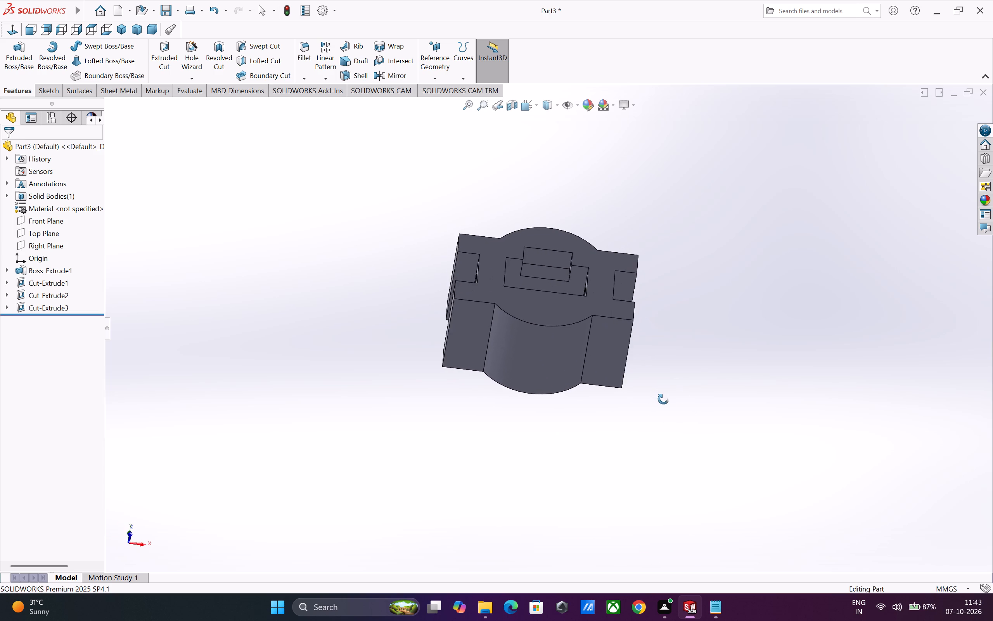
middle_drag(663, 399, 722, 430)
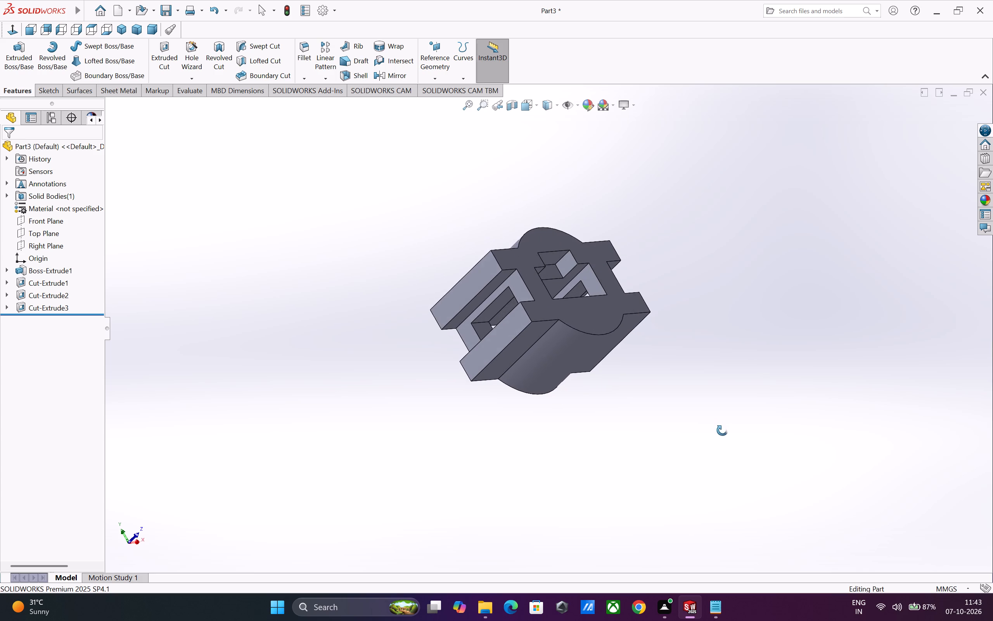
middle_drag(722, 430, 704, 432)
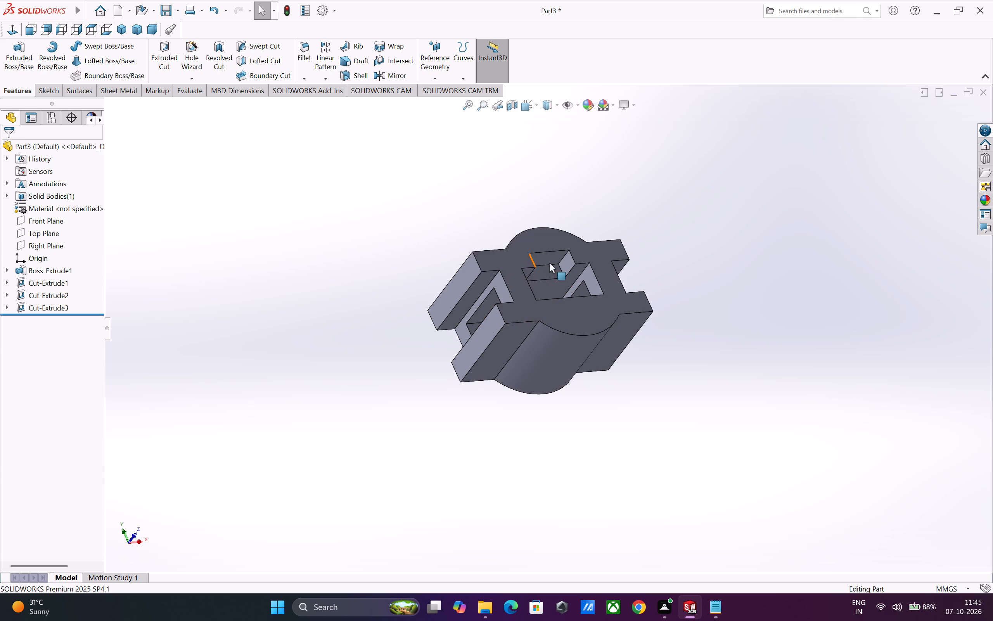
middle_drag(653, 401, 543, 423)
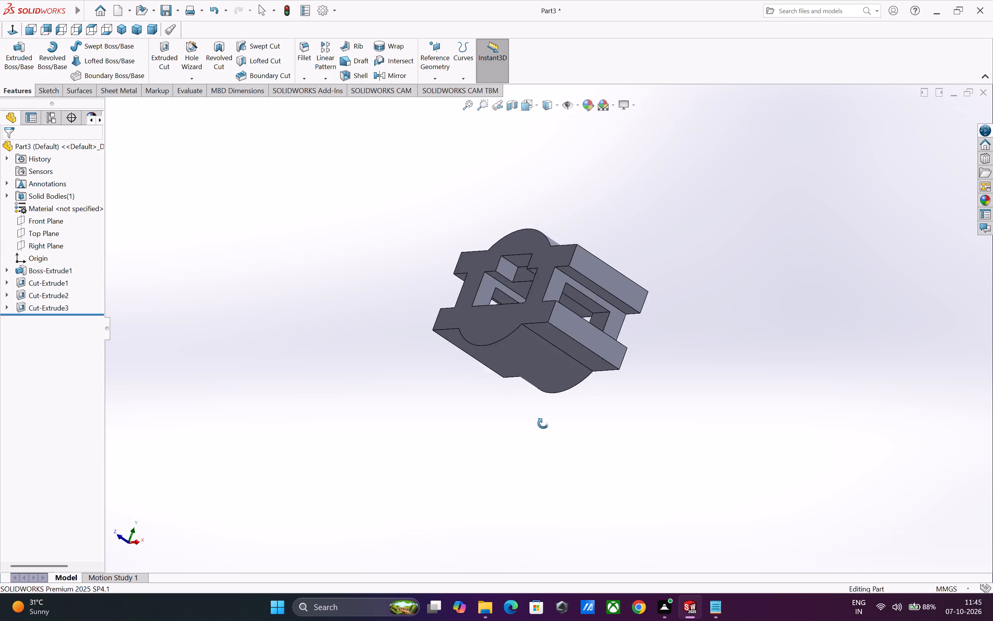
middle_drag(543, 423, 602, 402)
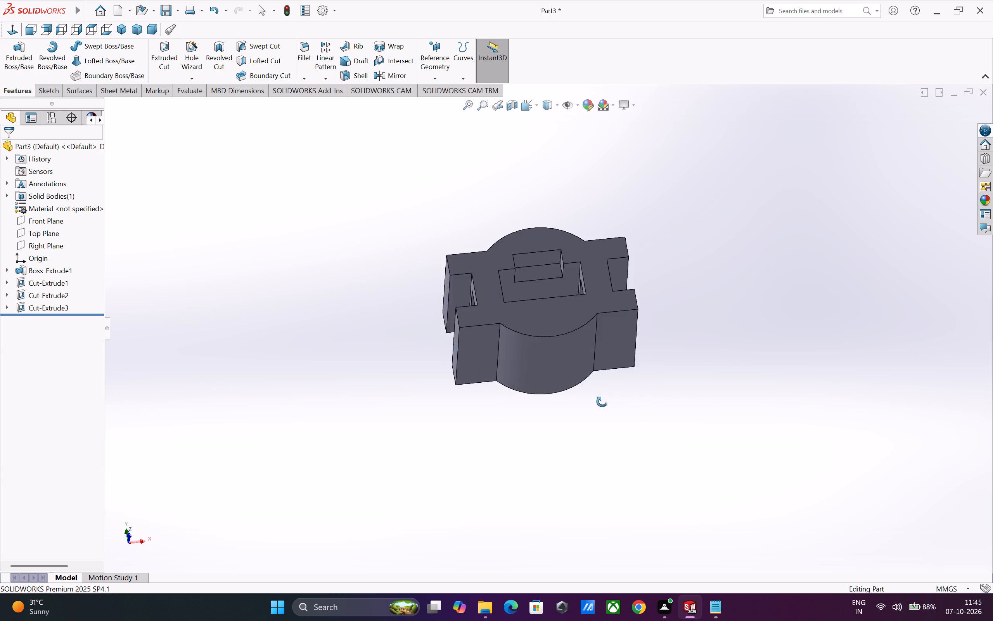
middle_drag(602, 402, 567, 390)
middle_drag(535, 384, 577, 390)
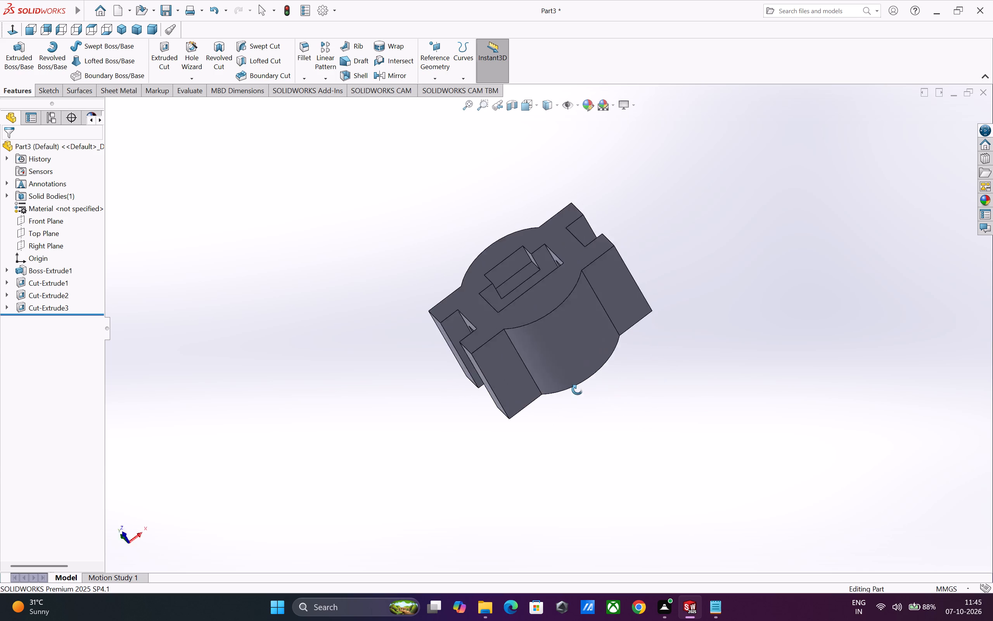
middle_drag(577, 390, 654, 404)
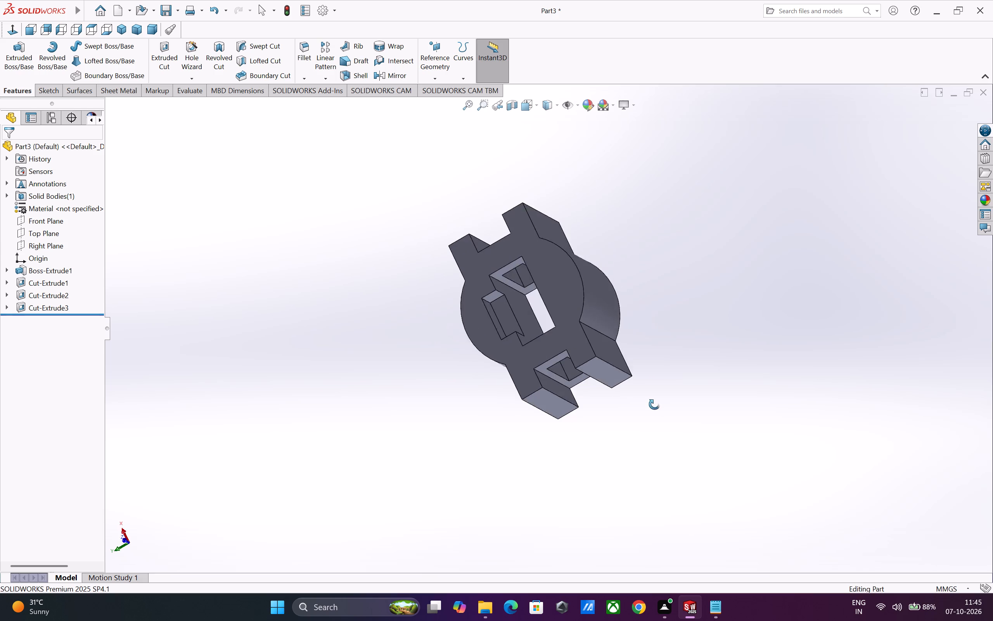
middle_drag(654, 404, 647, 297)
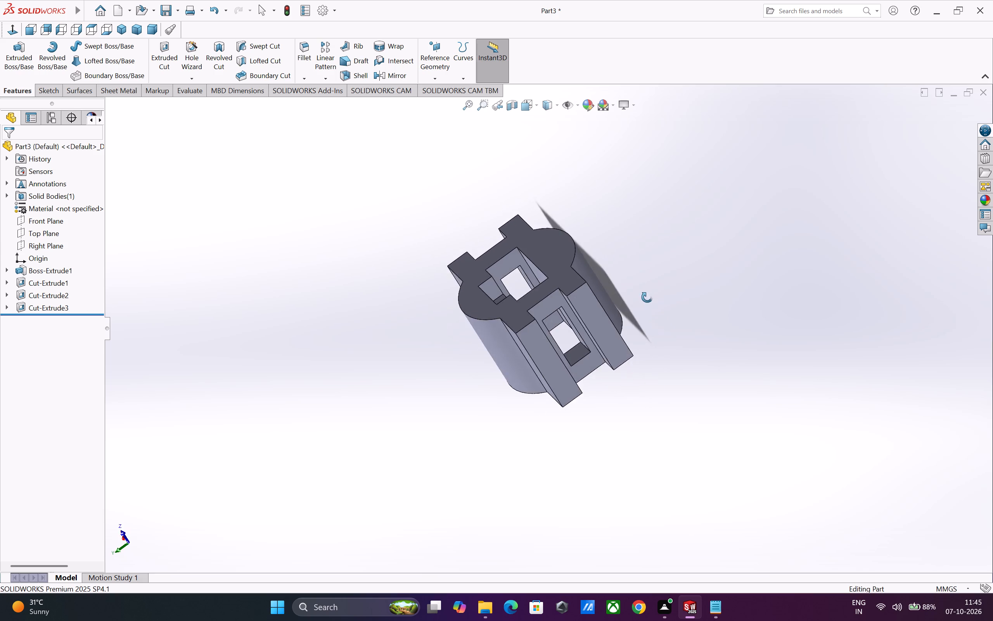
middle_drag(647, 297, 722, 328)
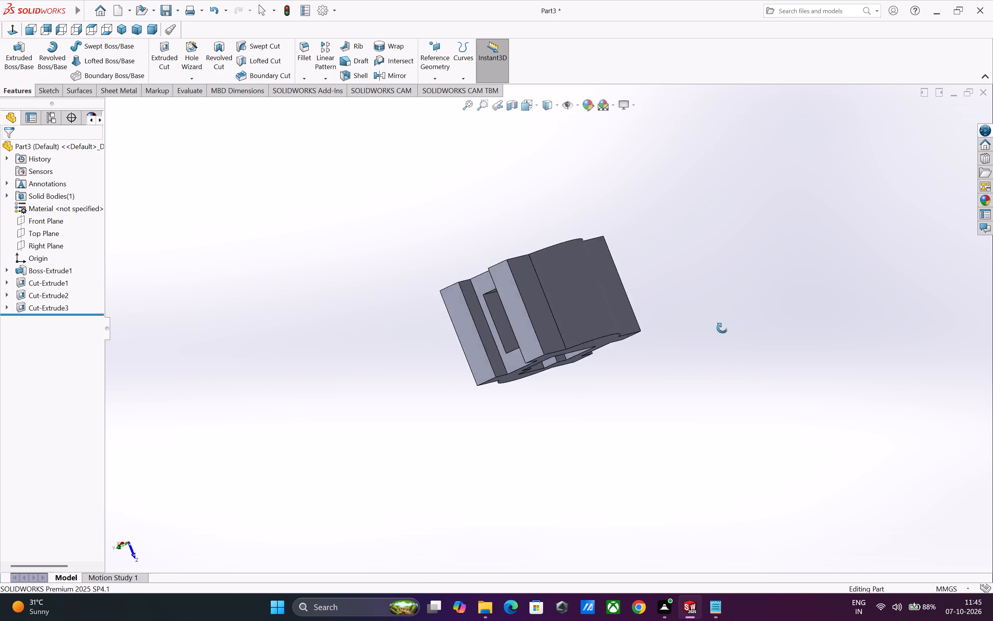
middle_drag(722, 328, 398, 411)
middle_drag(397, 411, 574, 381)
middle_drag(552, 382, 665, 526)
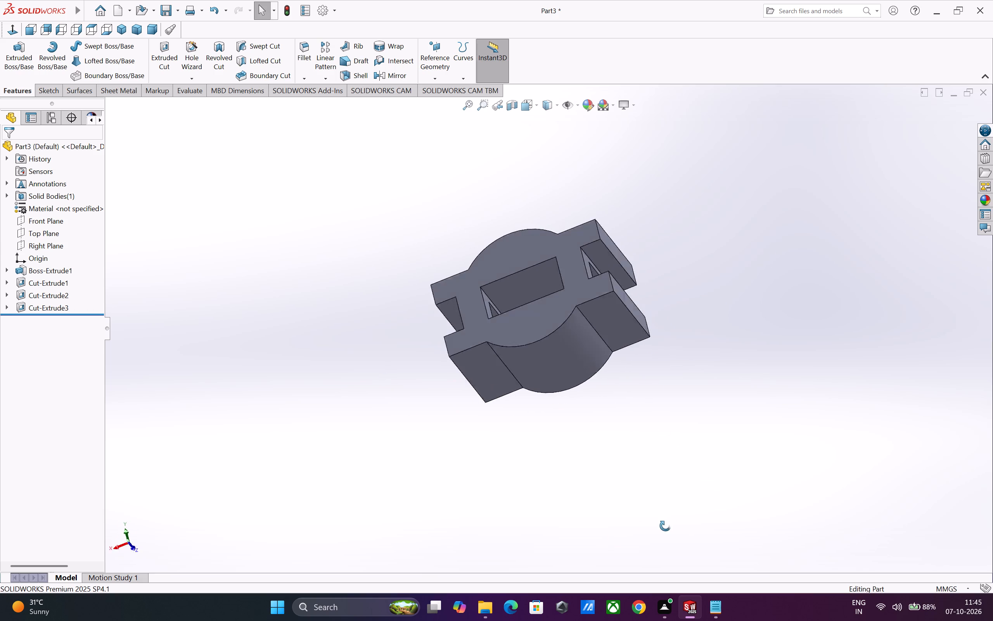
middle_drag(665, 526, 949, 371)
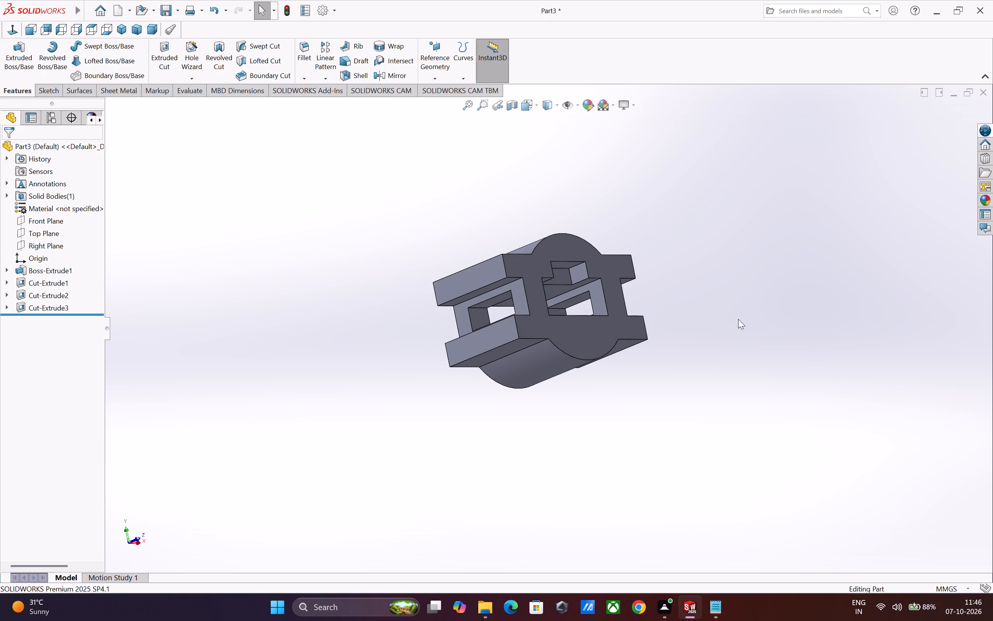
Save the part as Exe-8(1) in the Fuji folder on the Desktop.
key(ctrl+s)
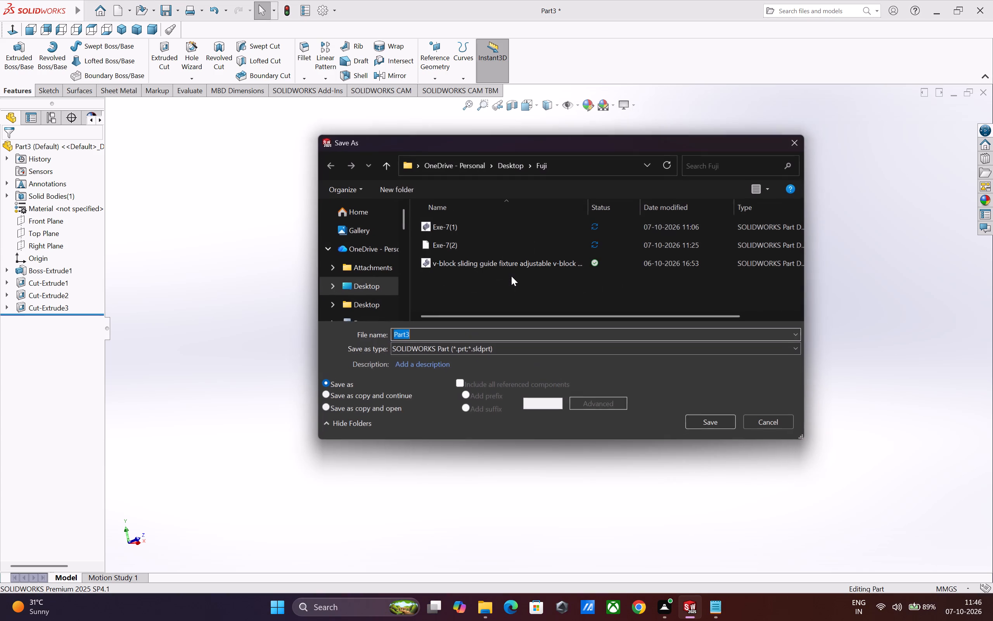
click(506, 333)
double_click(510, 333)
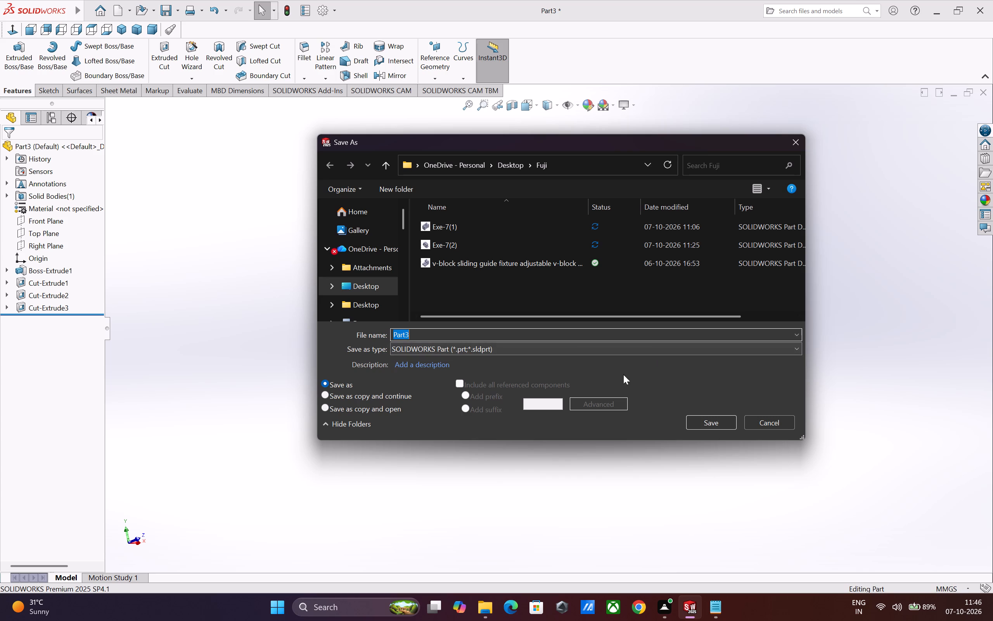
key(shift+e)
key(x)
key(e)
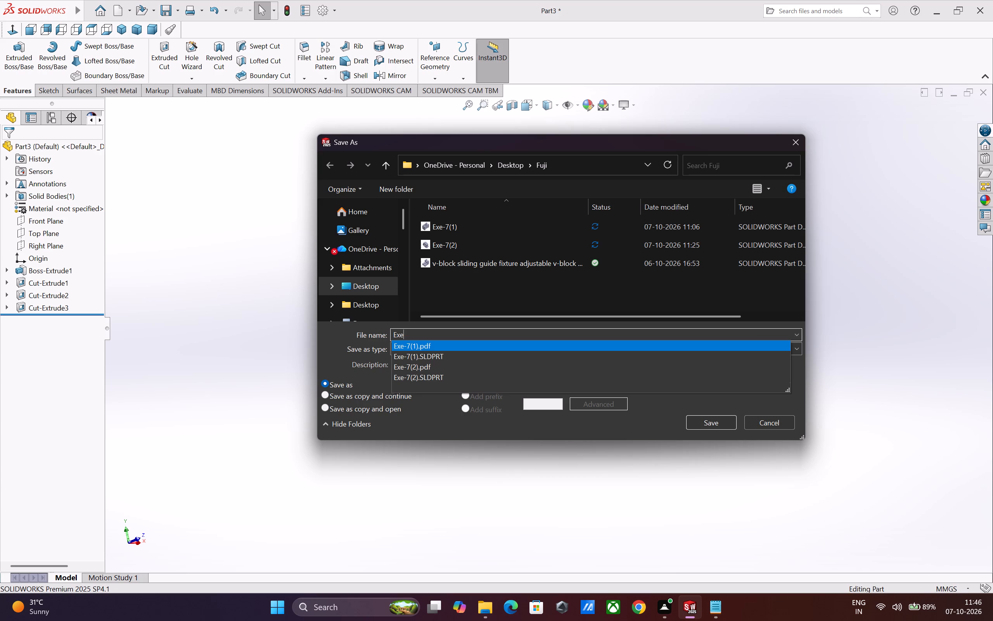
key(minus)
key(8)
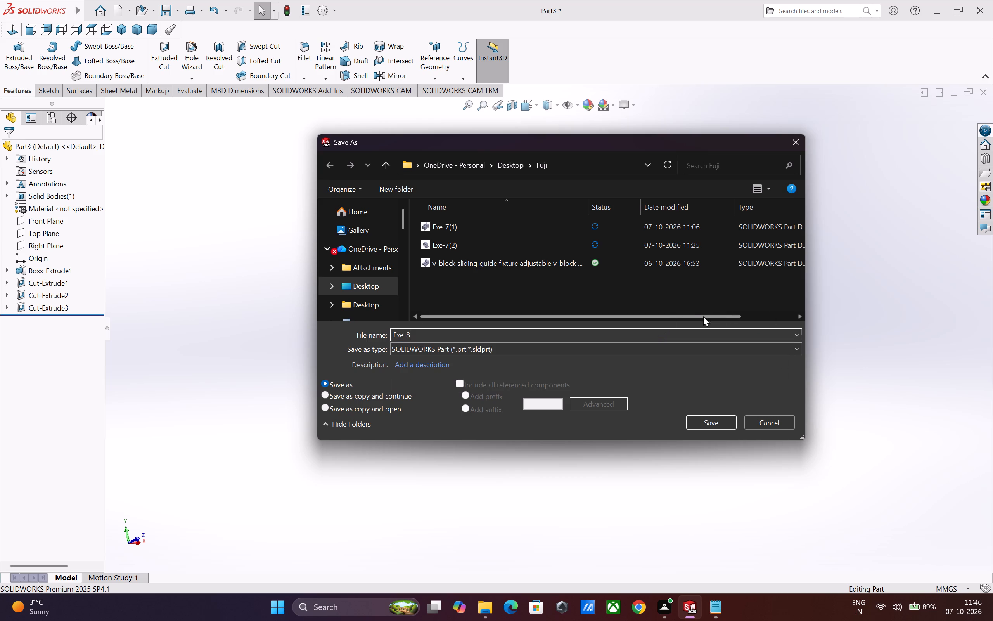
key(shift+parenleft)
key(1)
key(shift+parenright)
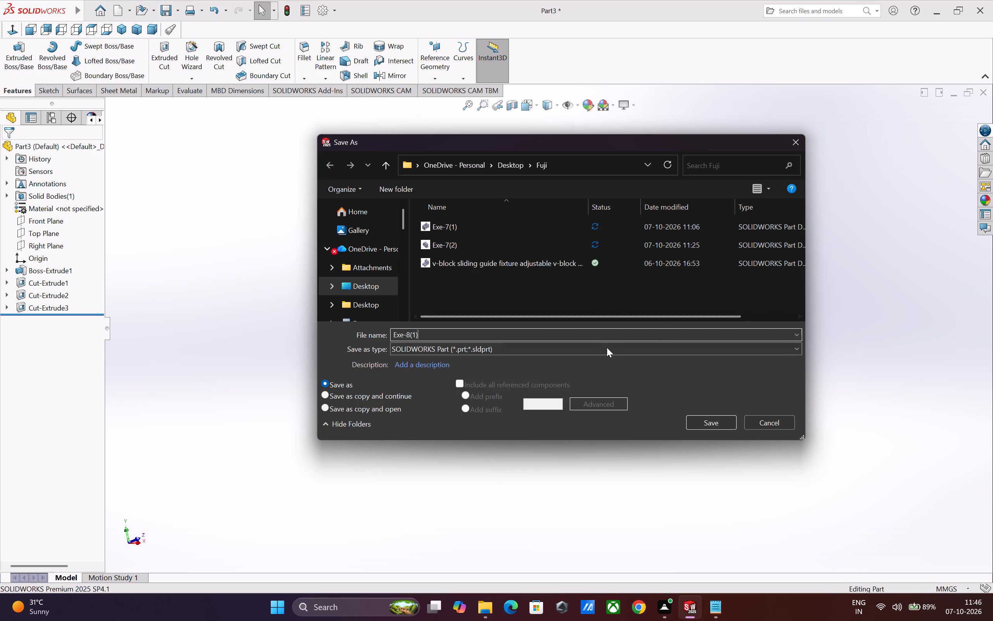
click(371, 288)
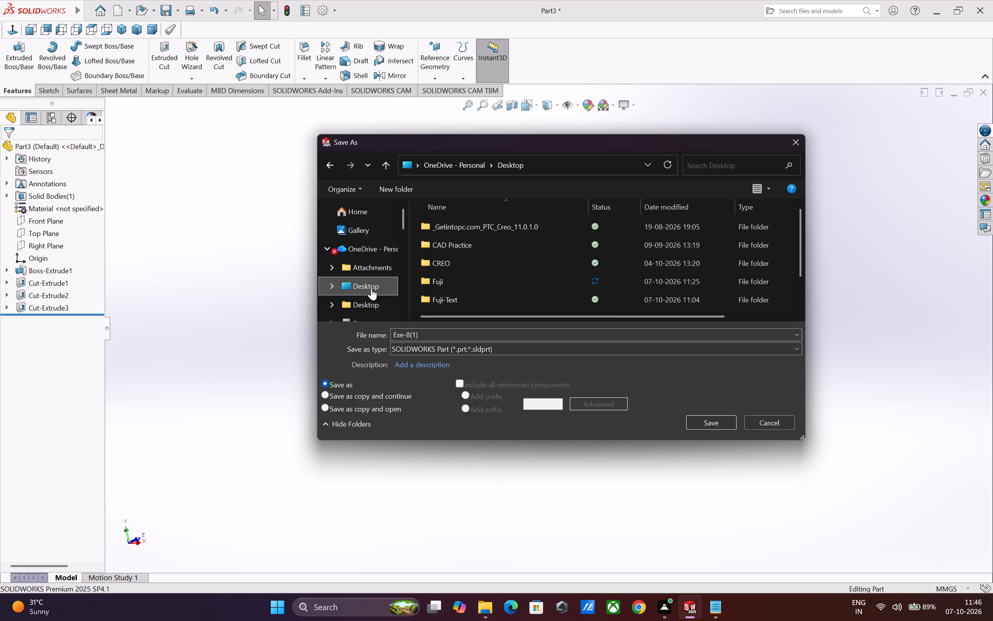
click(438, 285)
double_click(469, 284)
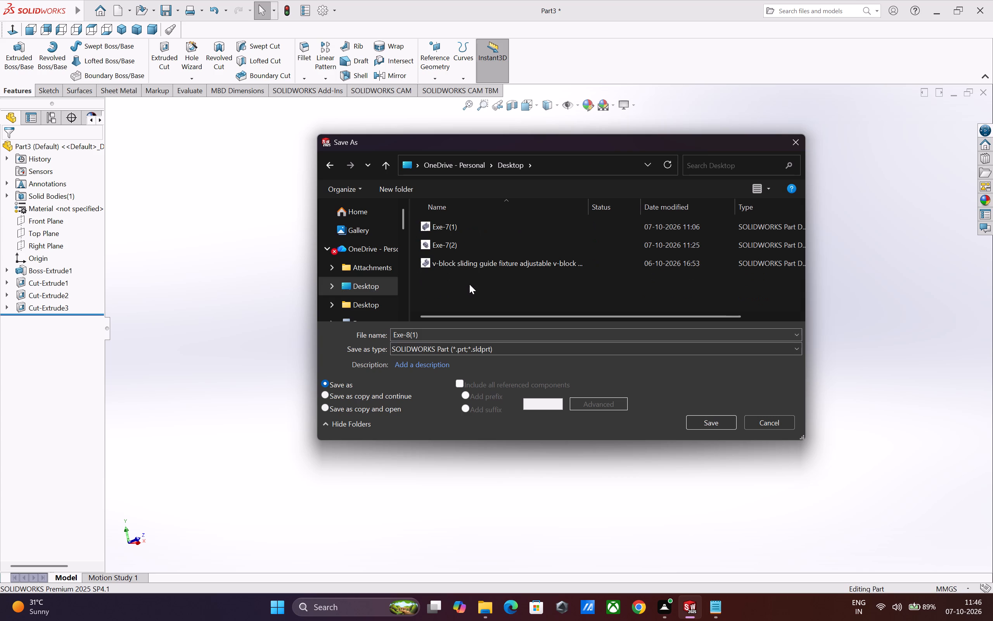
click(696, 426)
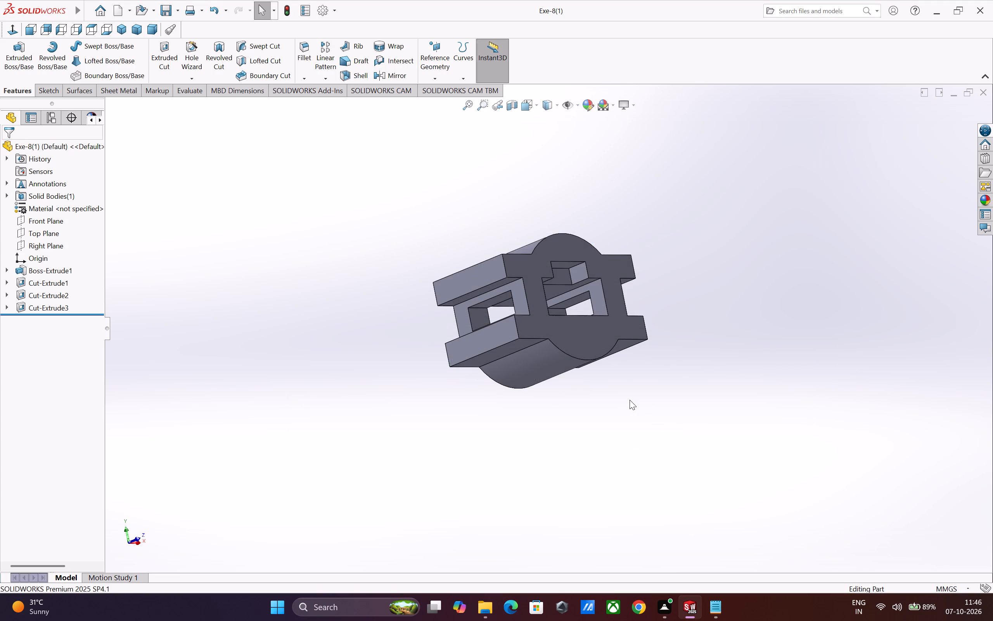
key(ctrl+s)
Save a copy of the part as an Adobe PDF named Exe-8(1) in the Fuji folder.
click(175, 12)
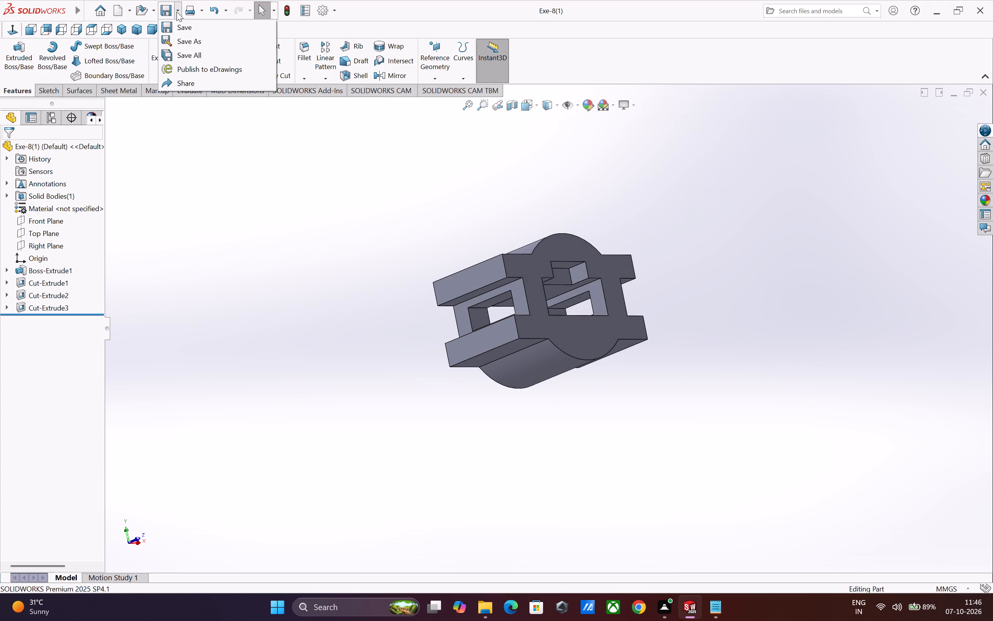
click(187, 46)
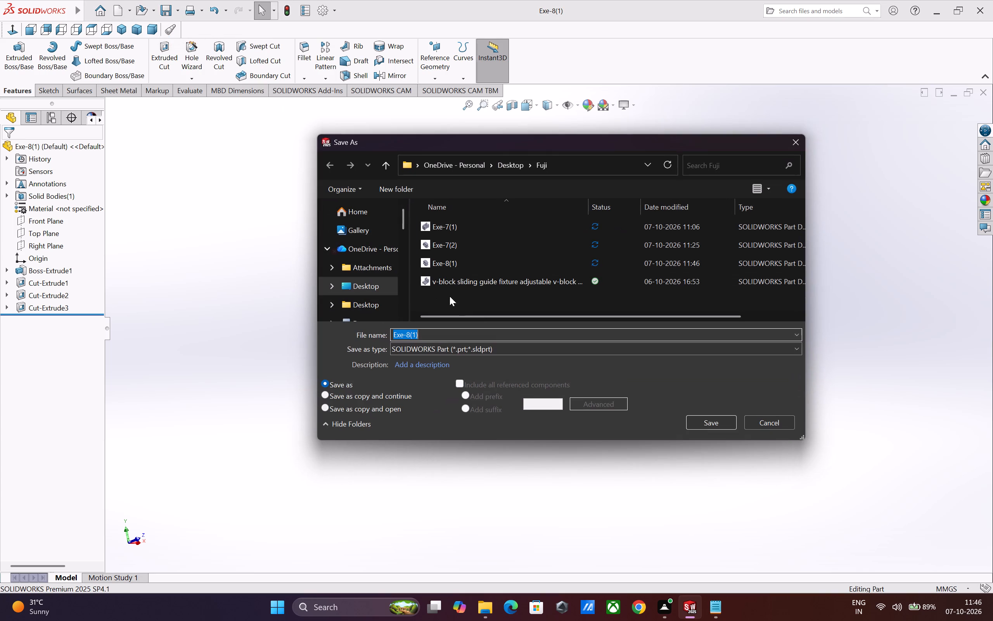
click(783, 352)
click(523, 145)
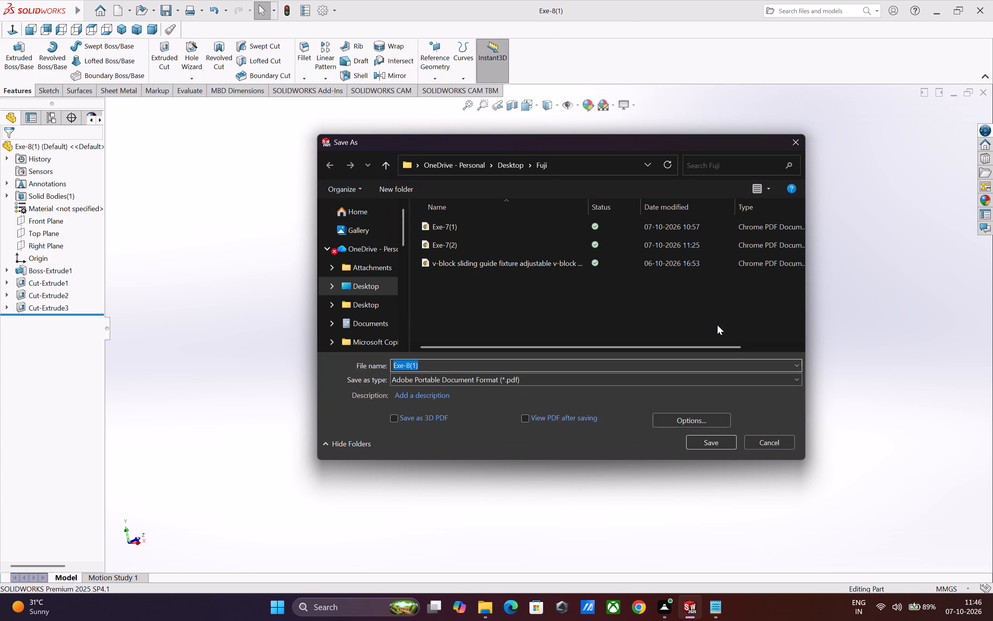
click(711, 445)
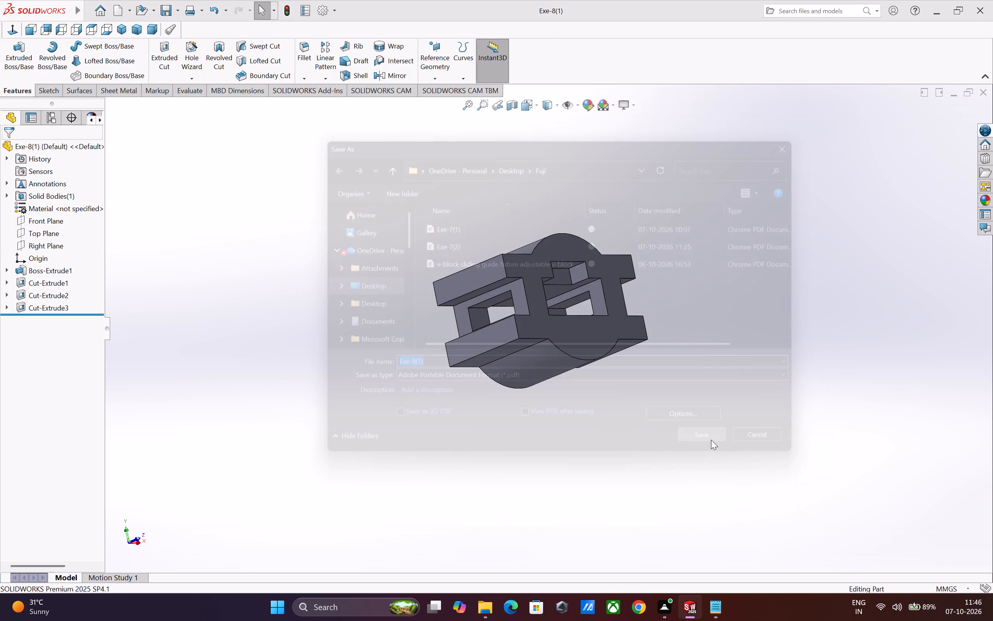